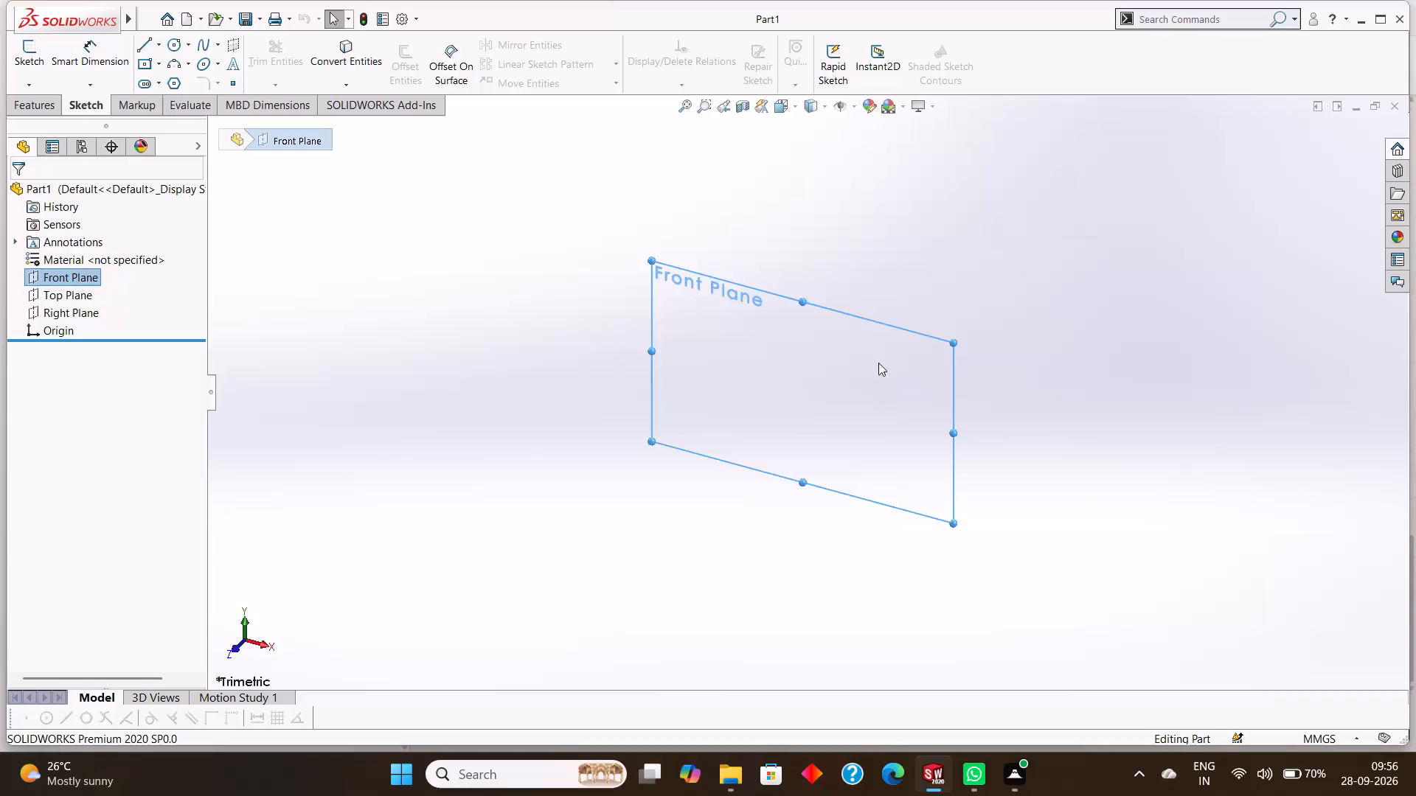
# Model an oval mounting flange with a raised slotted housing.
# Sketch a horizontal centerpoint straight slot on the Front Plane, centred on the origin, about 68 mm between arc centres and 25 mm wide.
pyautogui.scroll(1, 866, 365)
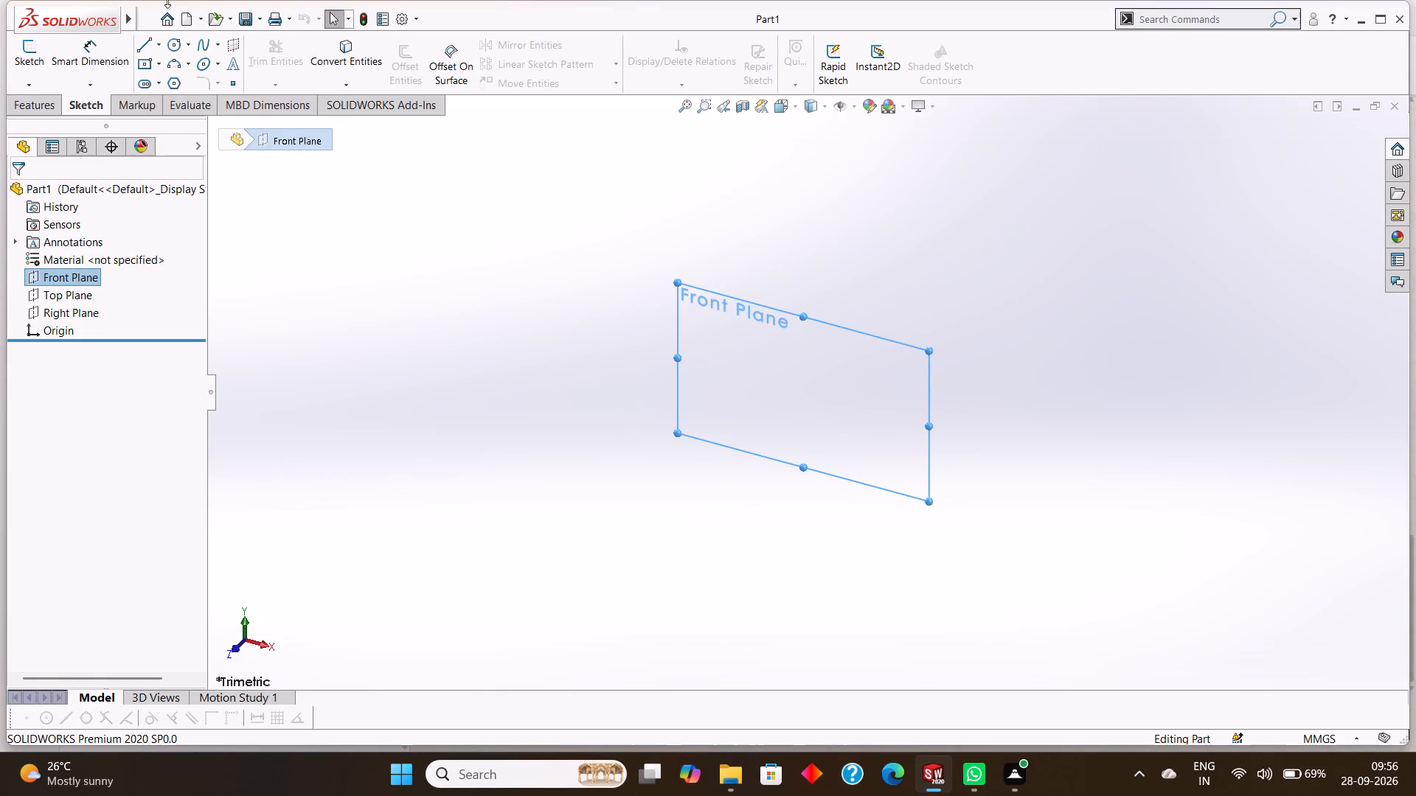
pyautogui.click(159, 88)
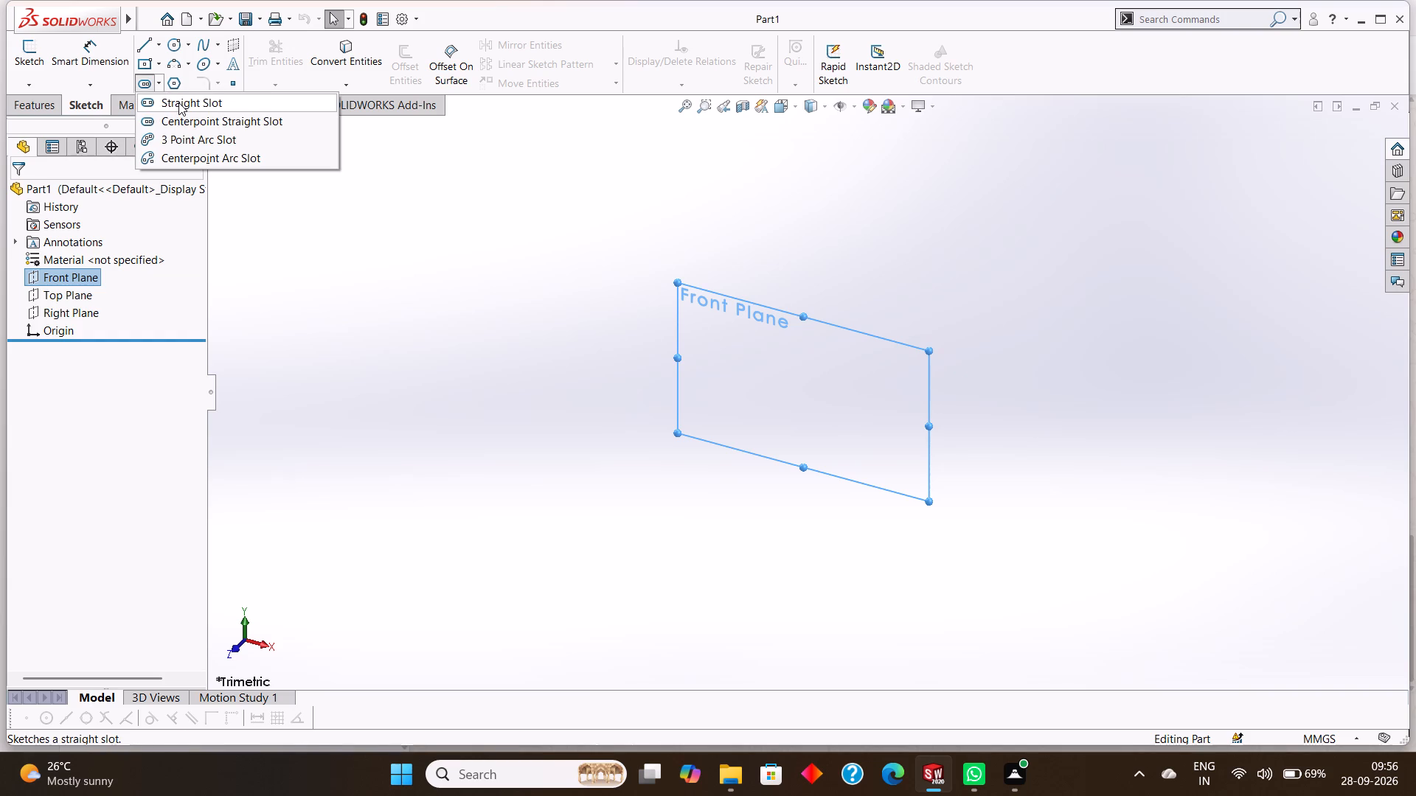
pyautogui.click(178, 102)
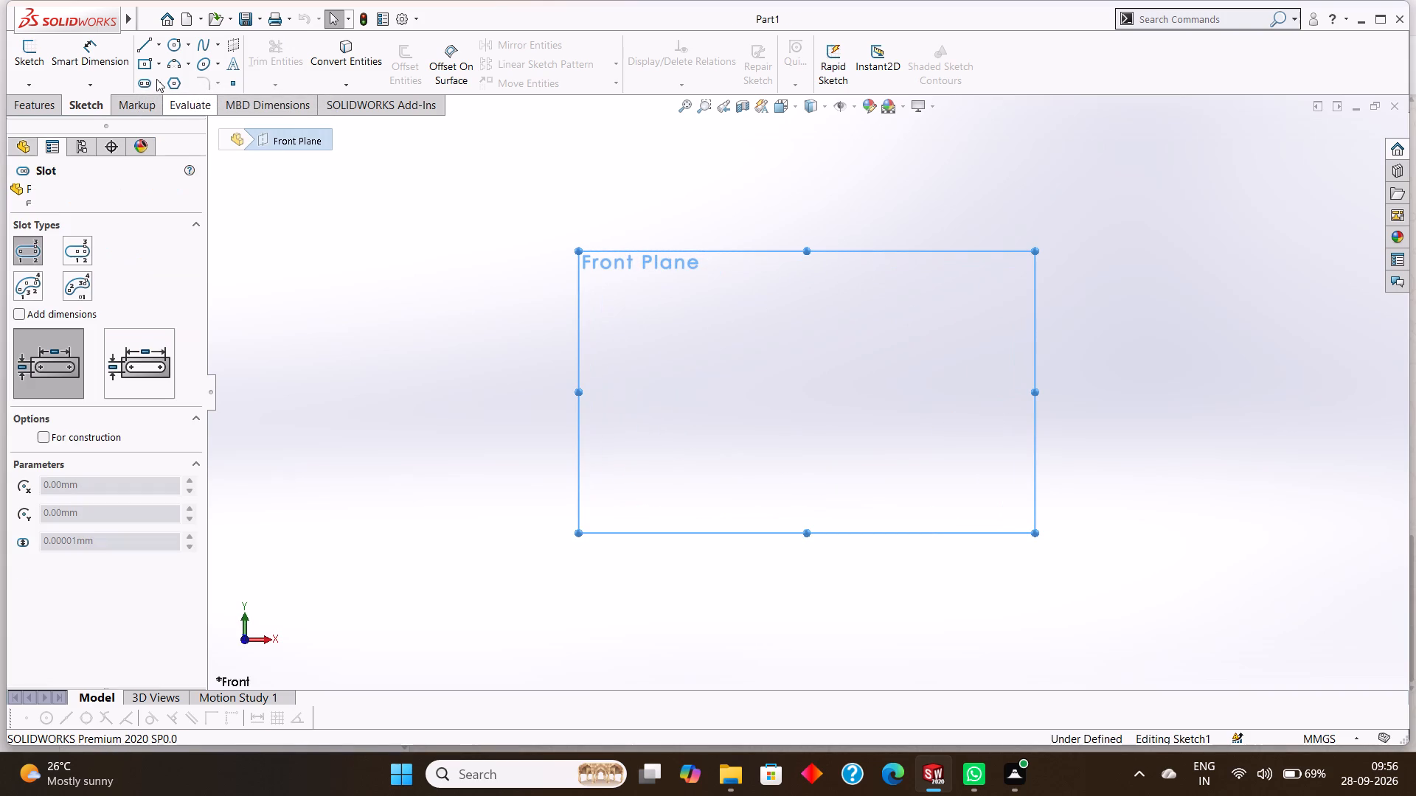
pyautogui.click(156, 79)
pyautogui.click(156, 85)
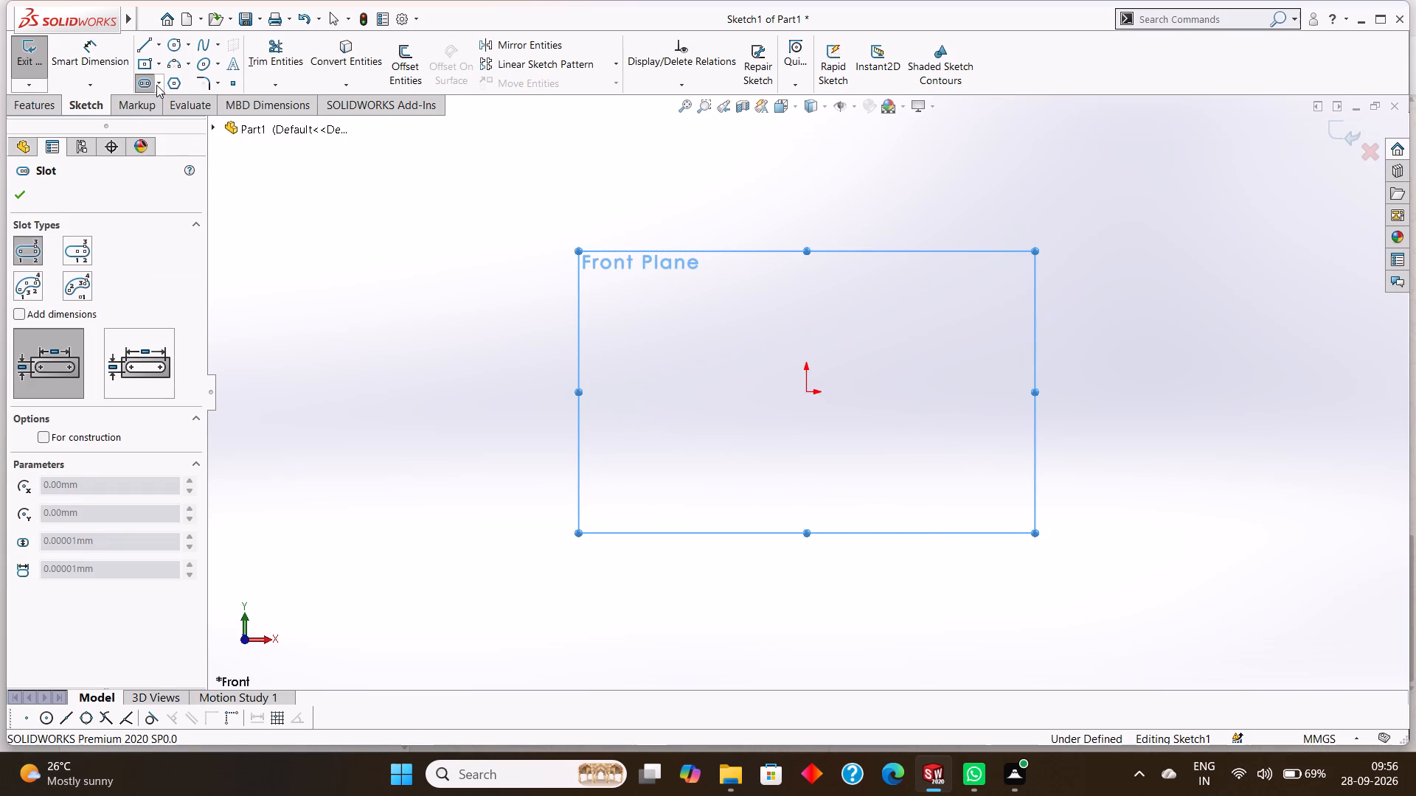
pyautogui.click(156, 85)
pyautogui.click(178, 121)
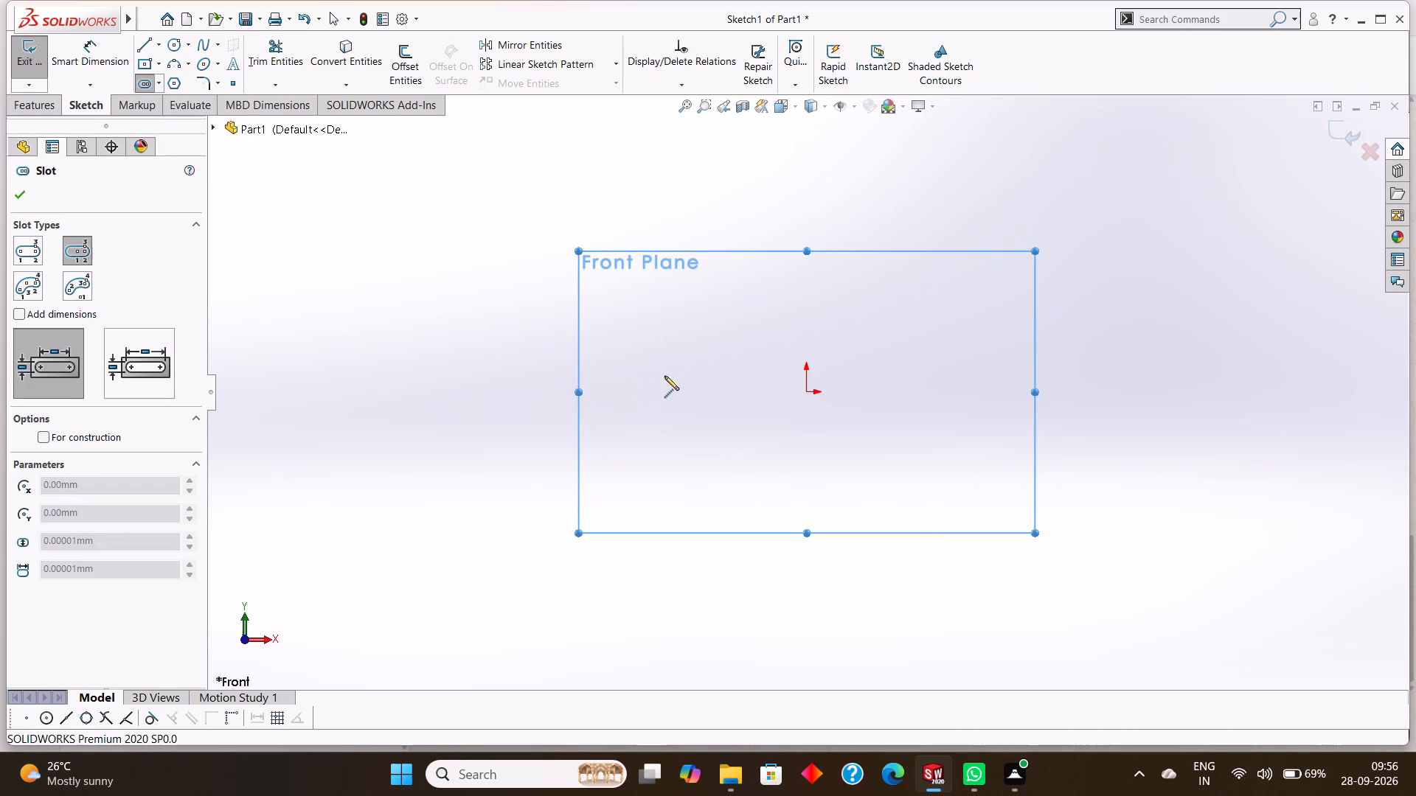
pyautogui.click(805, 391)
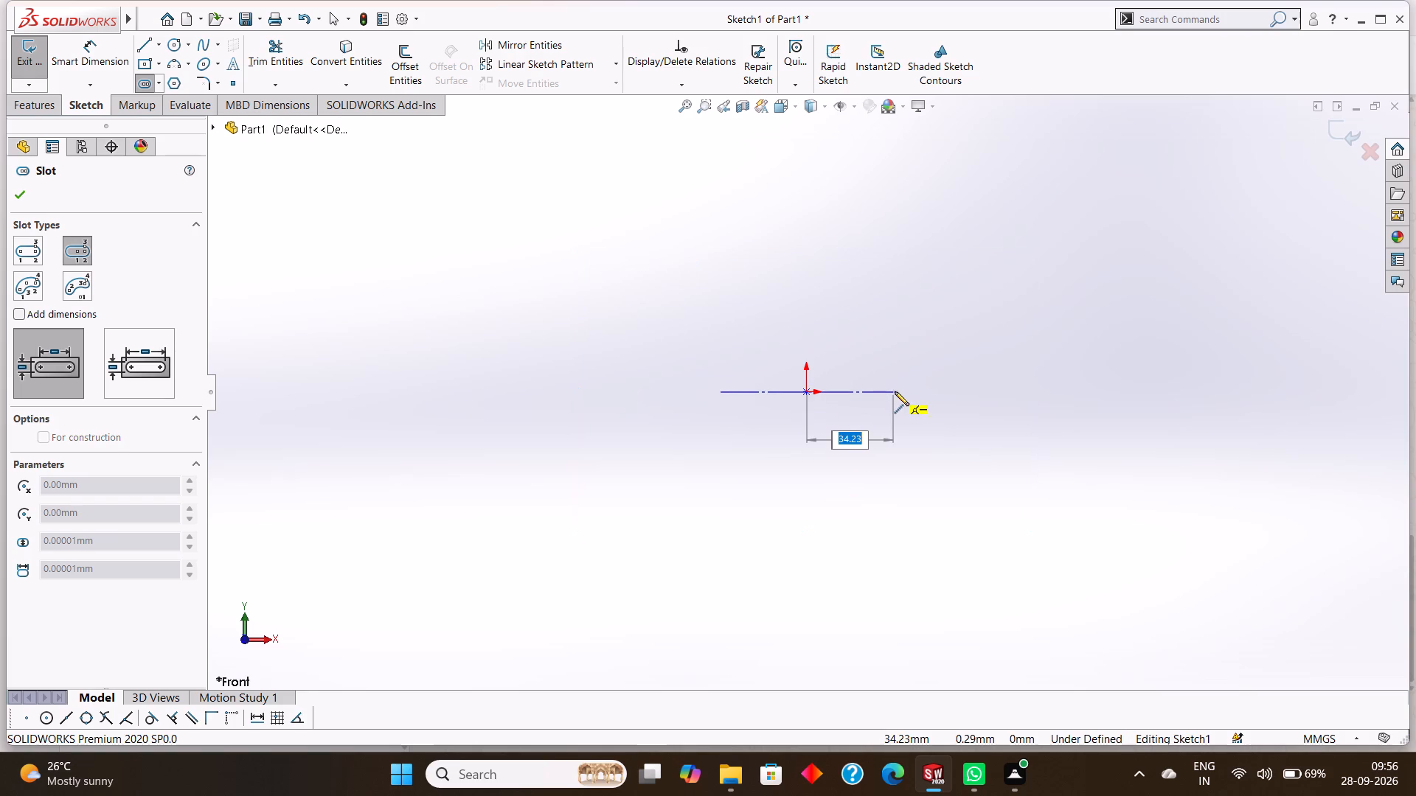
pyautogui.click(895, 391)
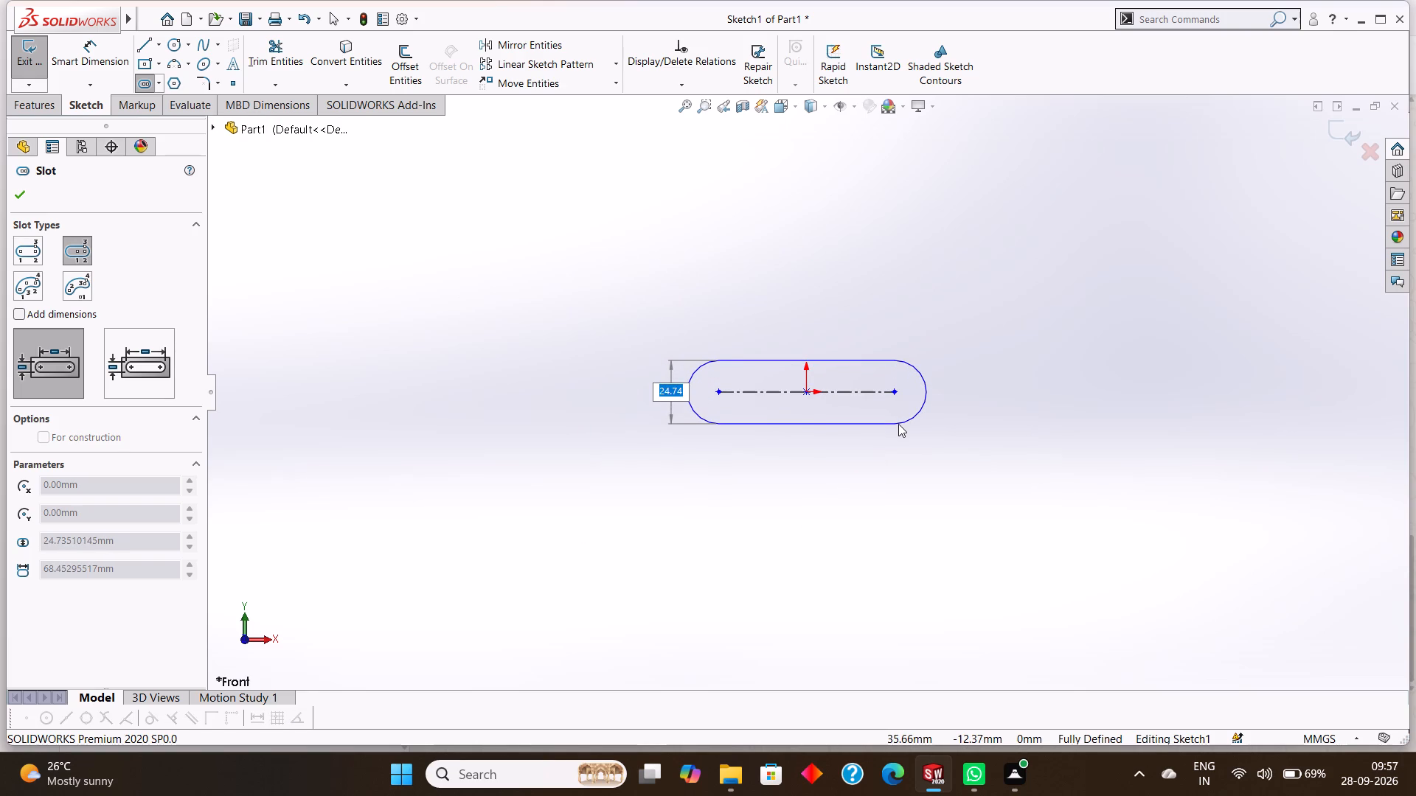
pyautogui.click(898, 424)
pyautogui.click(21, 191)
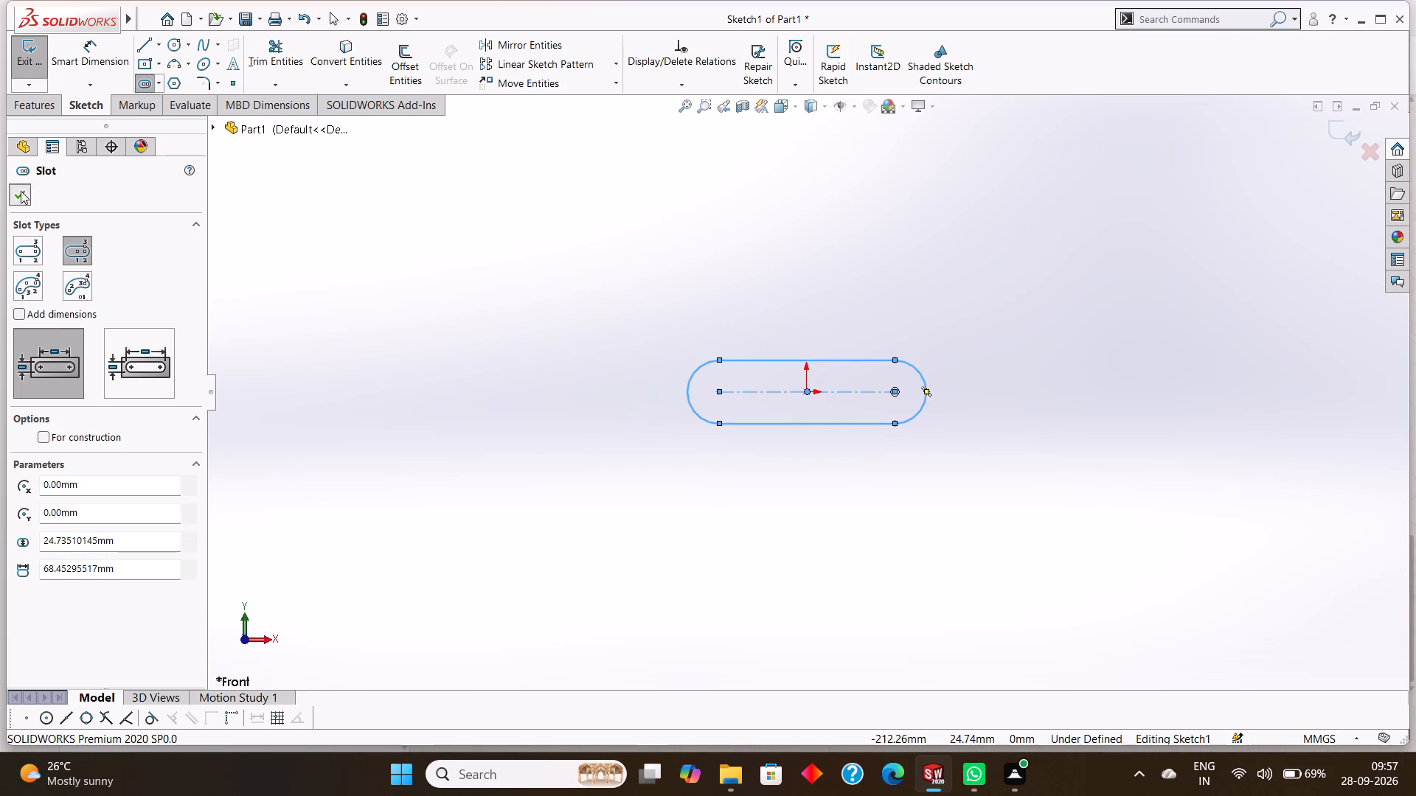
# Dimension the slot's centre-to-centre length as 22.5 mm.
pyautogui.click(103, 46)
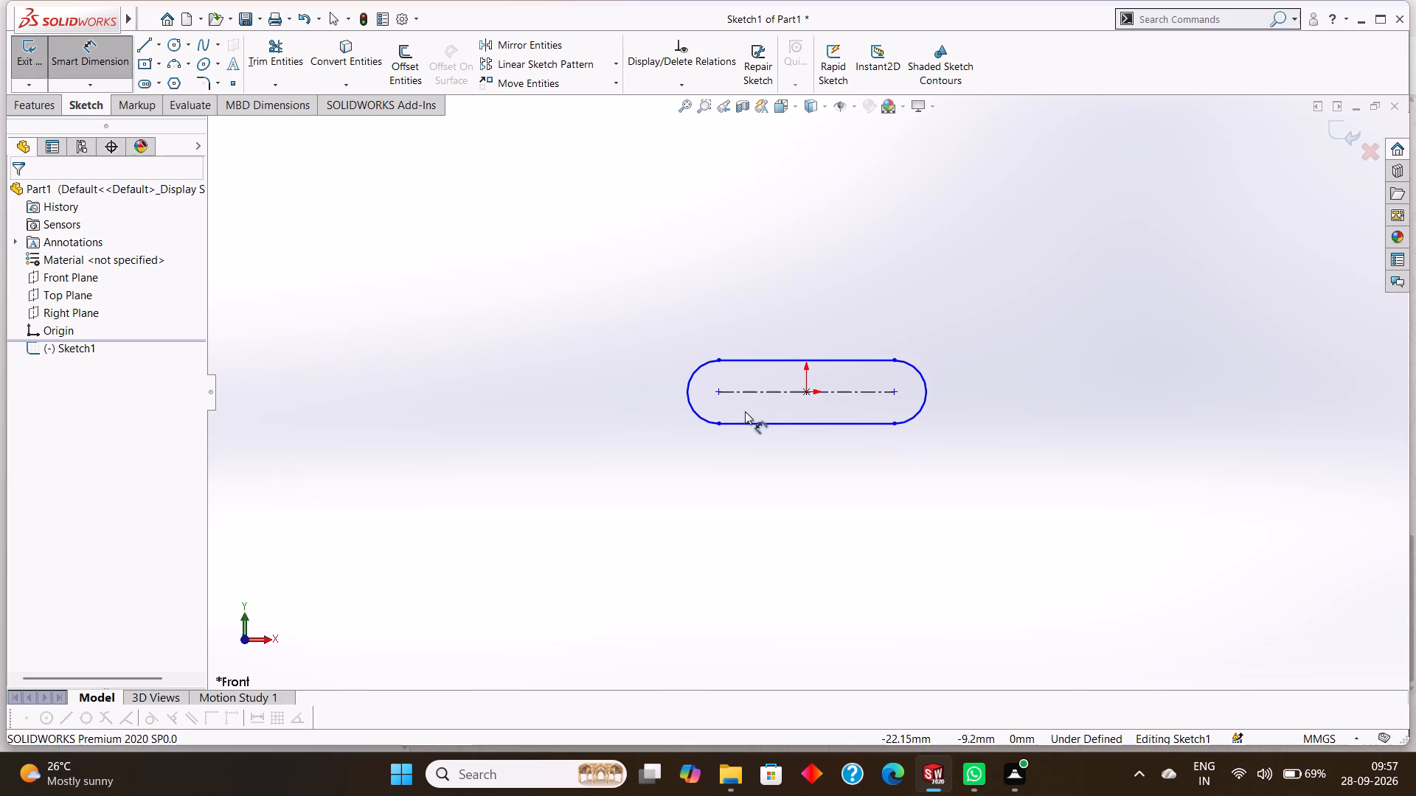
pyautogui.click(777, 394)
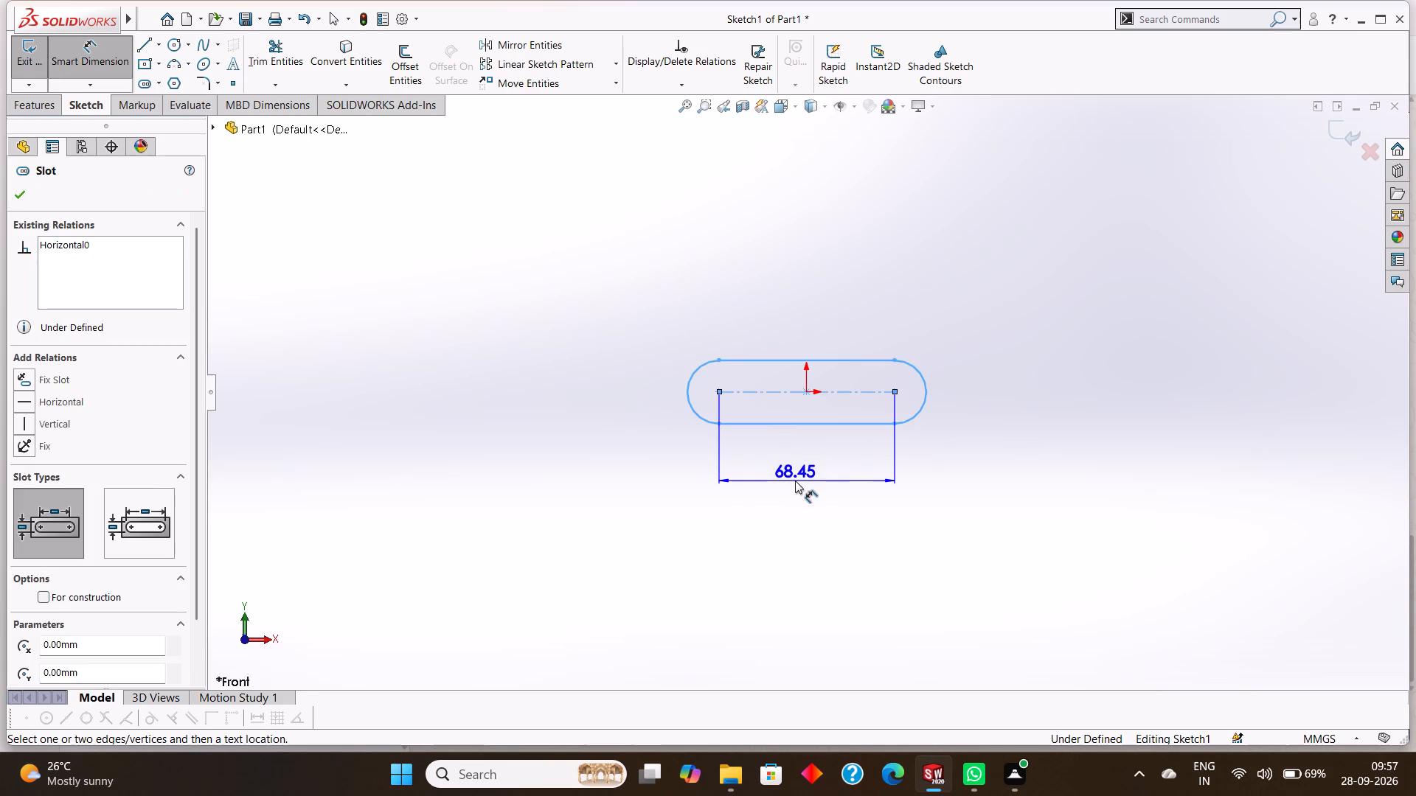
pyautogui.click(795, 481)
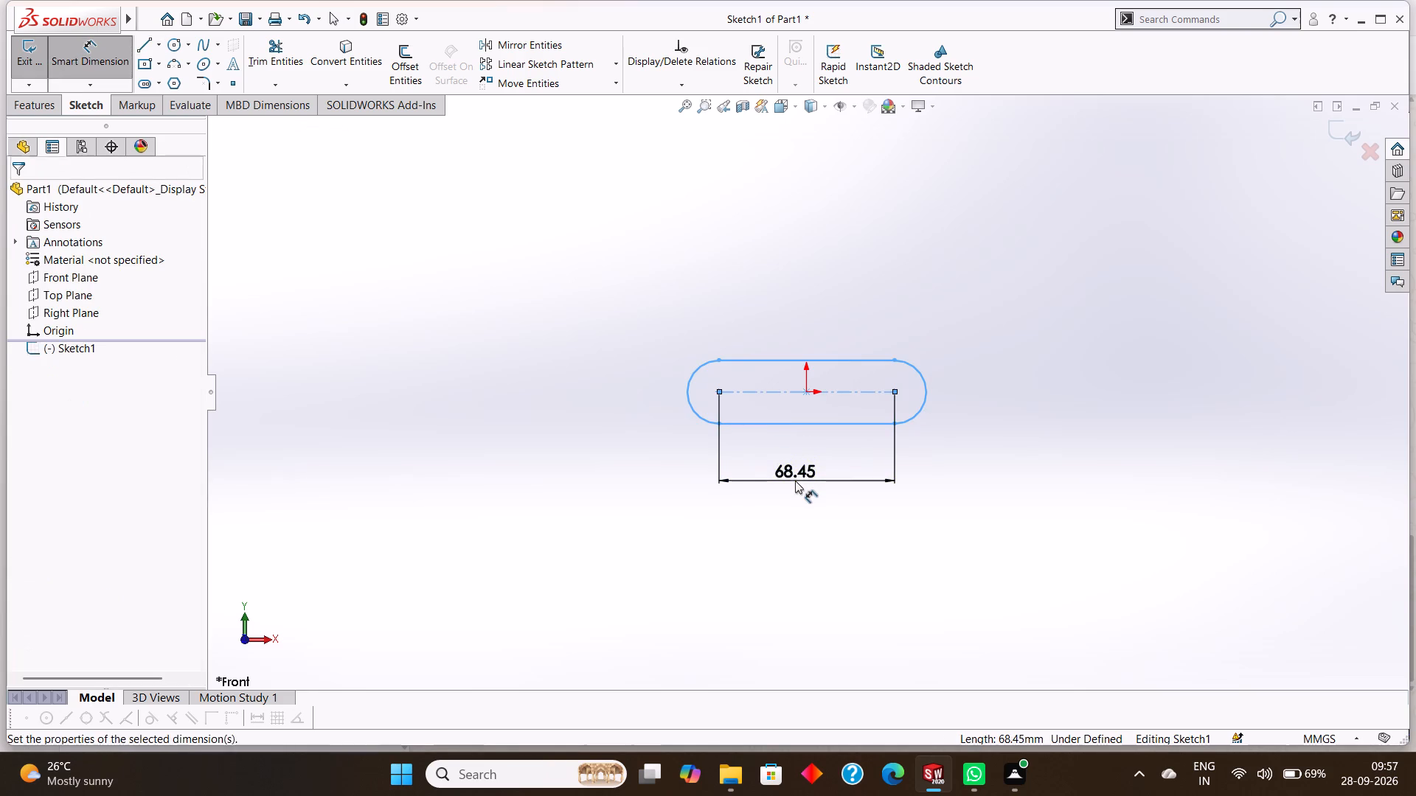
pyautogui.write('22.5')
pyautogui.press('Return')
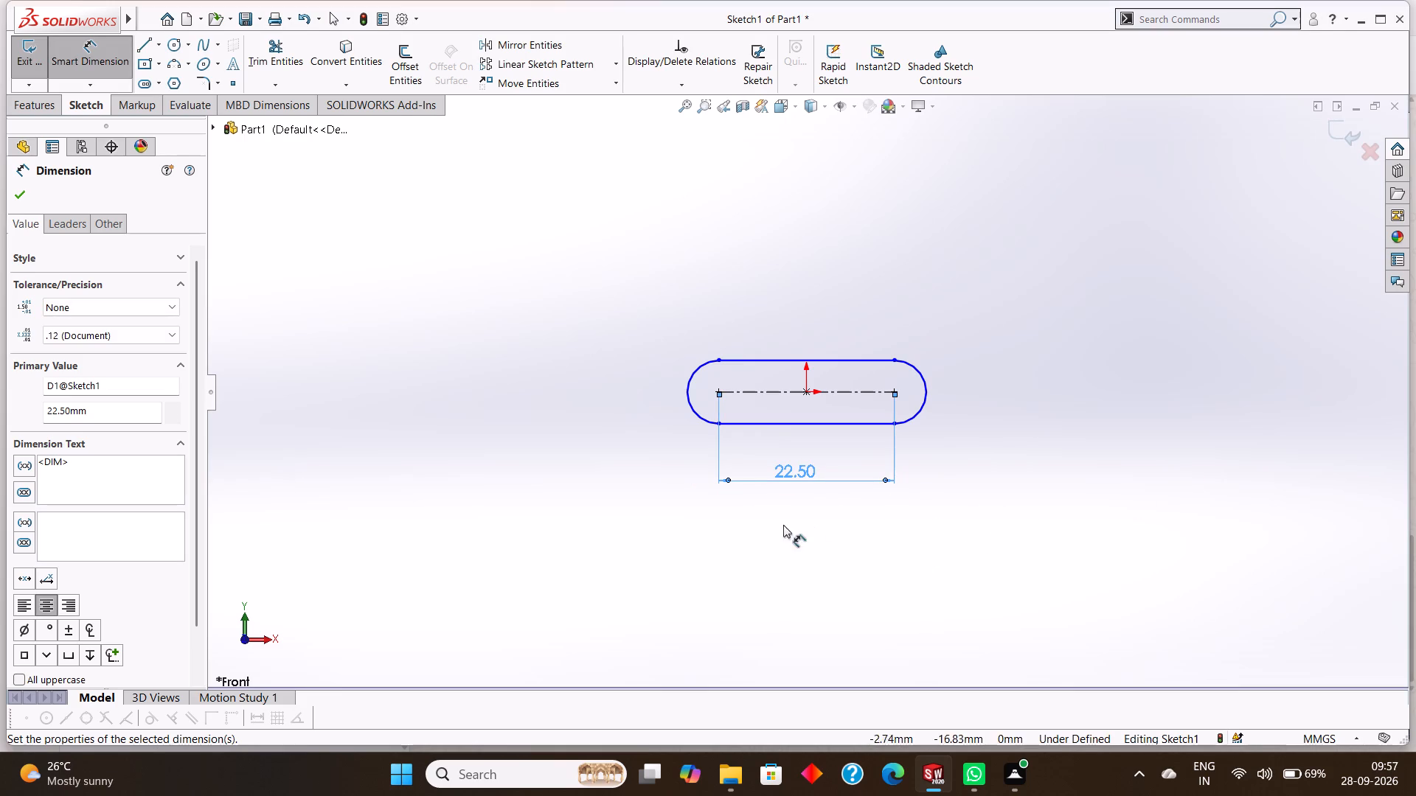
# Dimension the slot's end arc with a radius of 18 mm.
pyautogui.click(696, 371)
pyautogui.click(647, 324)
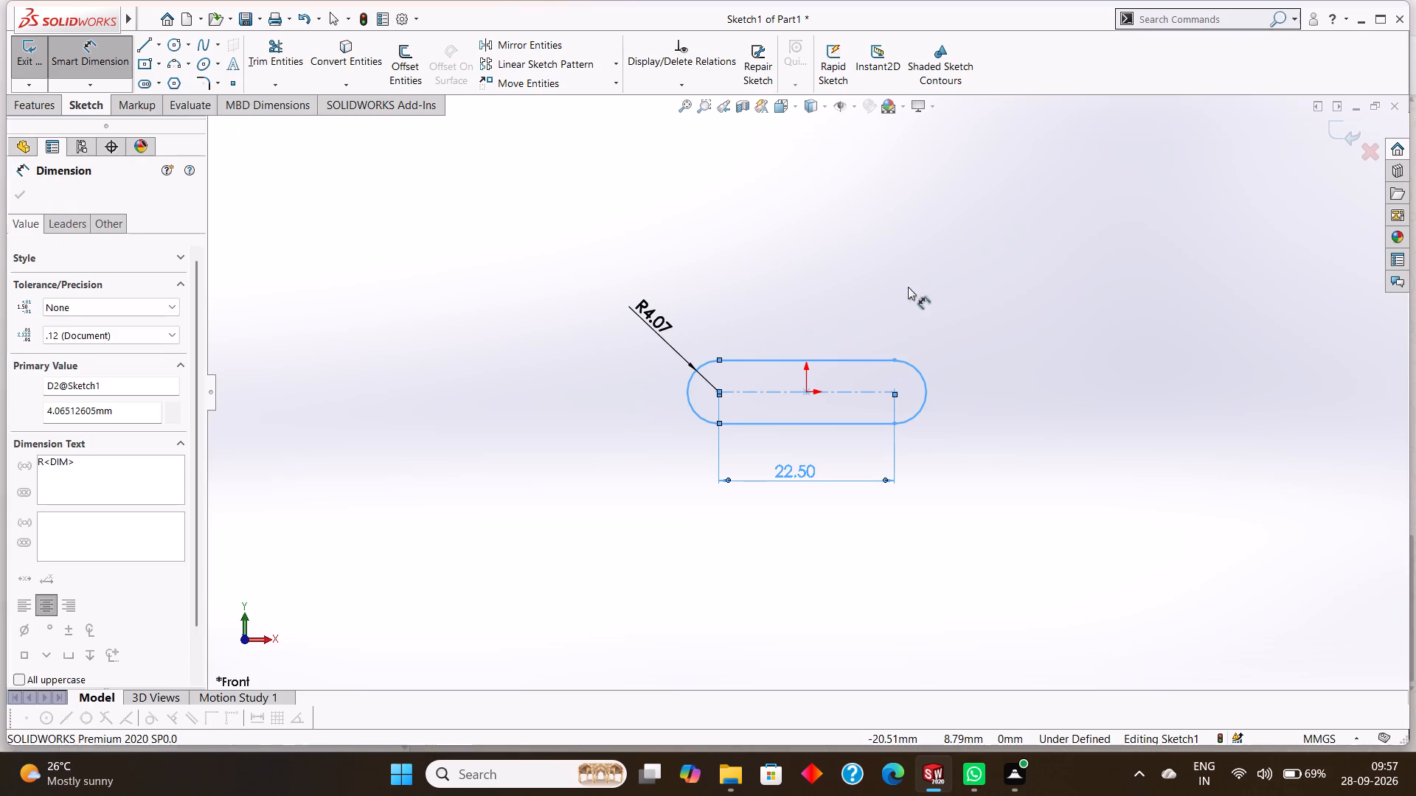
pyautogui.write('18')
pyautogui.press('Return')
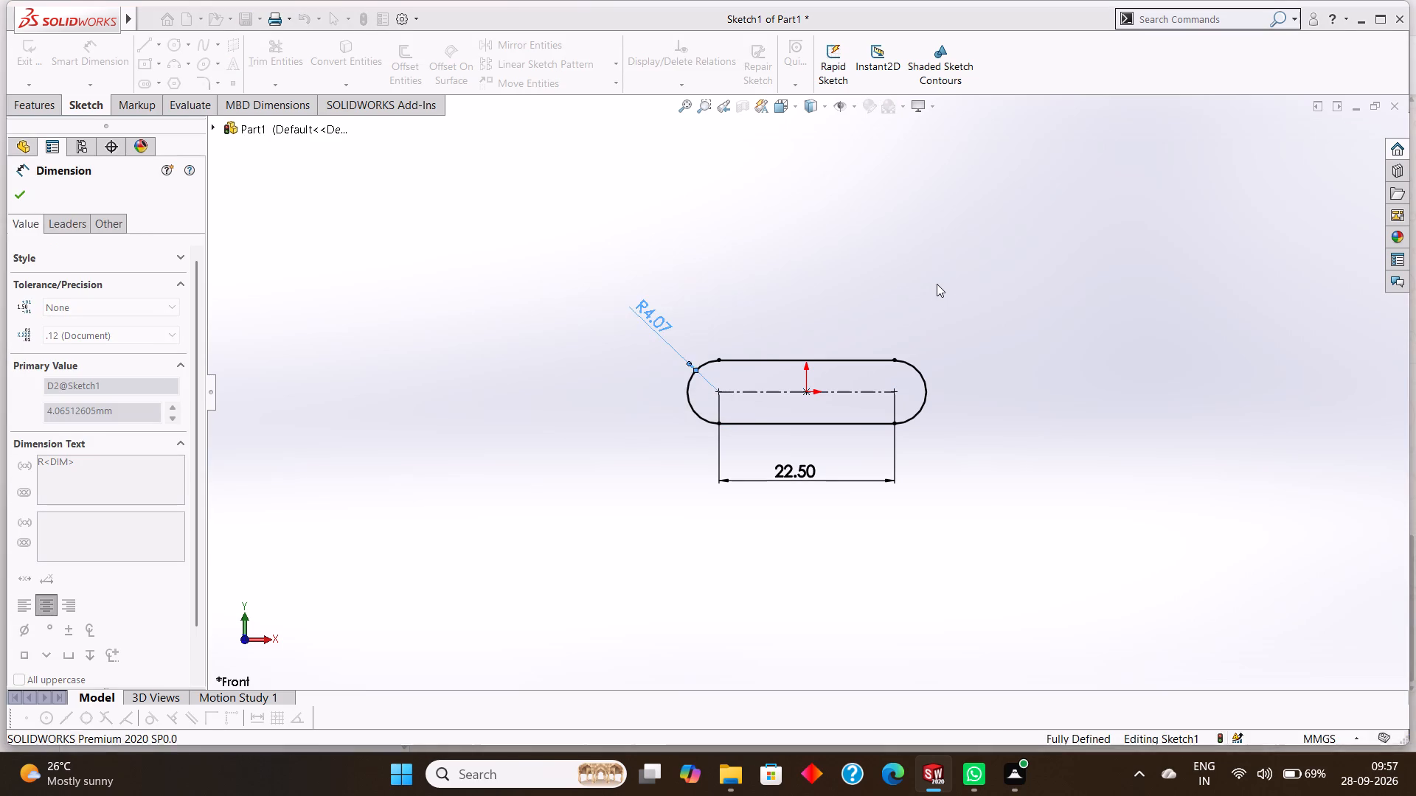
pyautogui.click(18, 198)
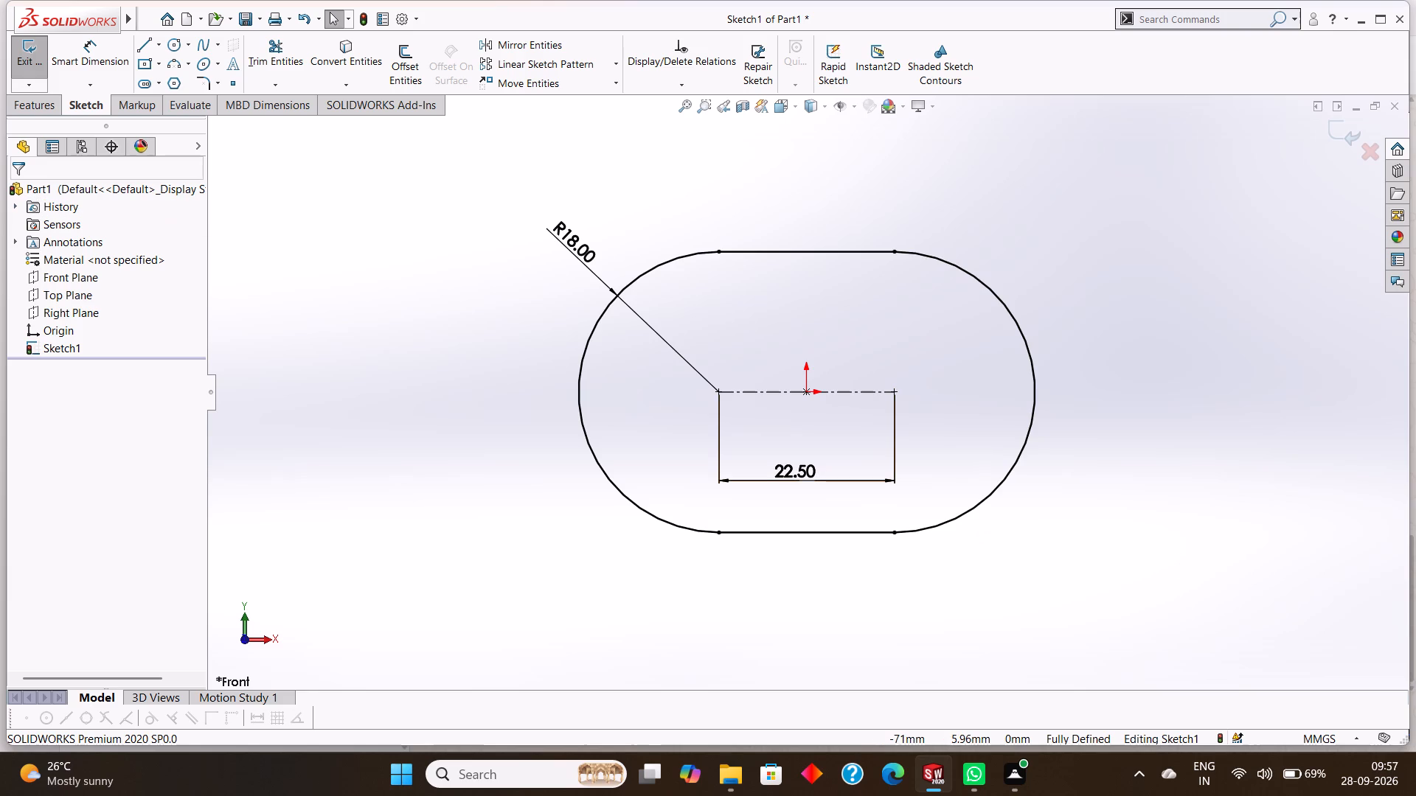
# Extrude the slot profile as a boss with a blind depth of 4.4 mm.
pyautogui.click(32, 108)
pyautogui.click(45, 66)
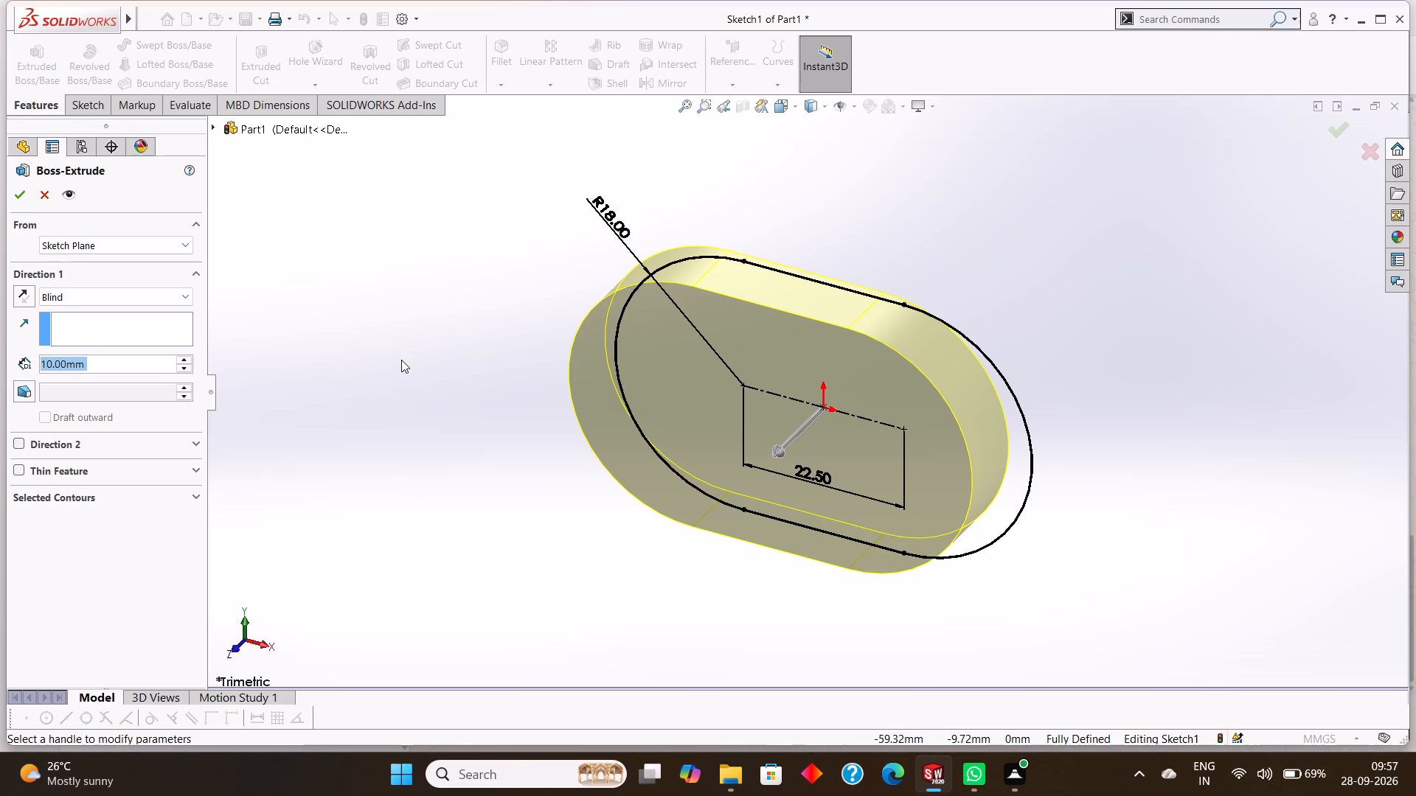
pyautogui.write('4.4')
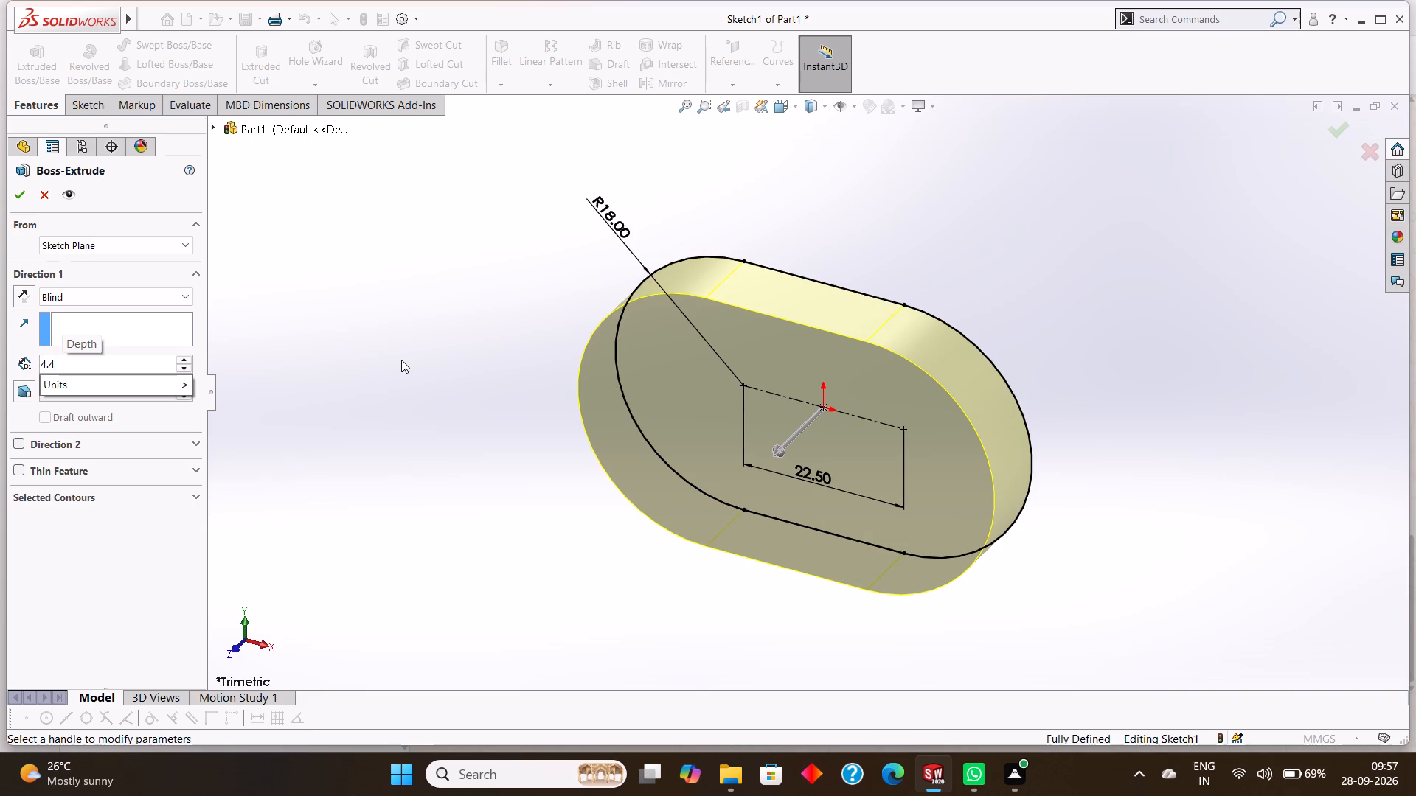
pyautogui.press('Return')
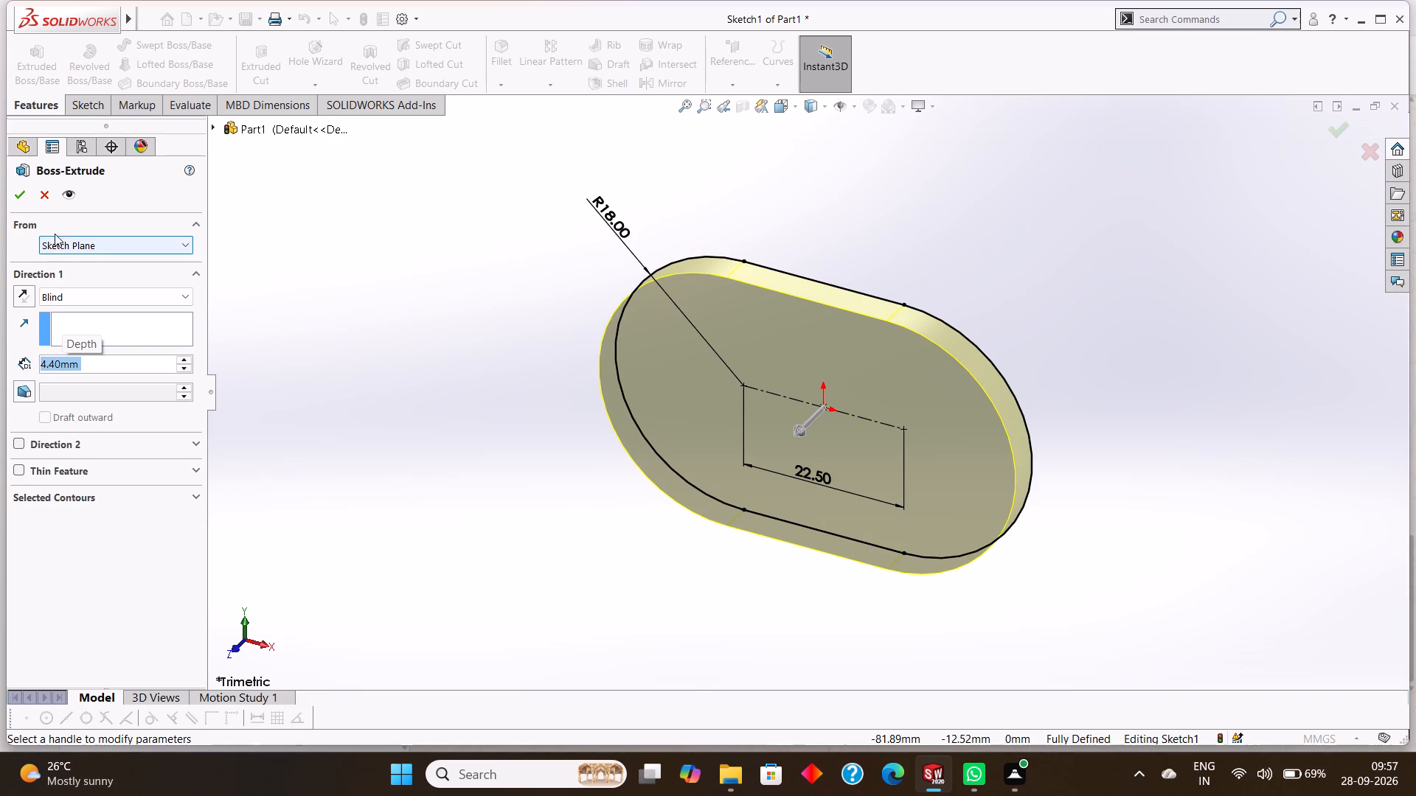
pyautogui.click(18, 195)
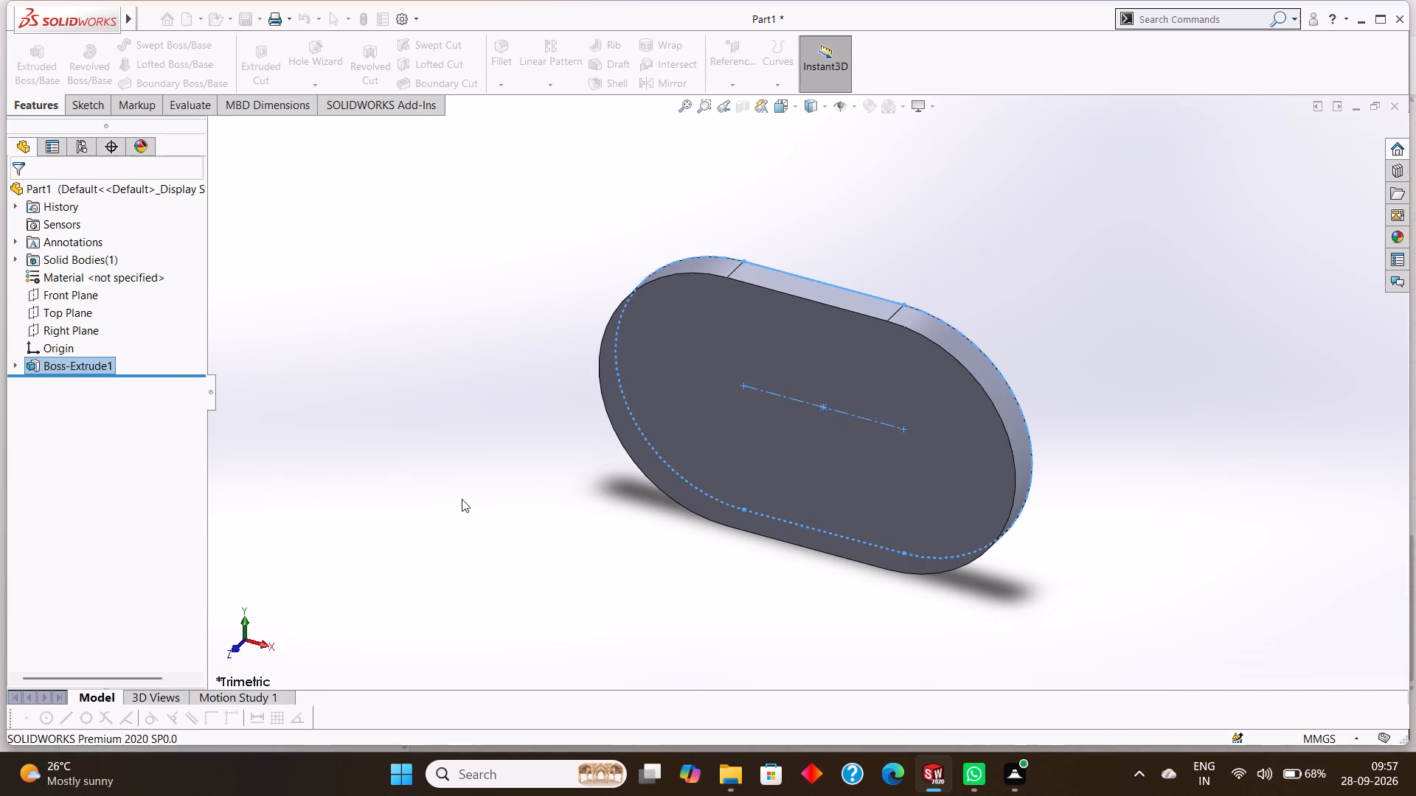
pyautogui.click(479, 502)
# Start a new sketch on the front face of the slot-shaped plate, viewed straight on.
pyautogui.click(828, 383)
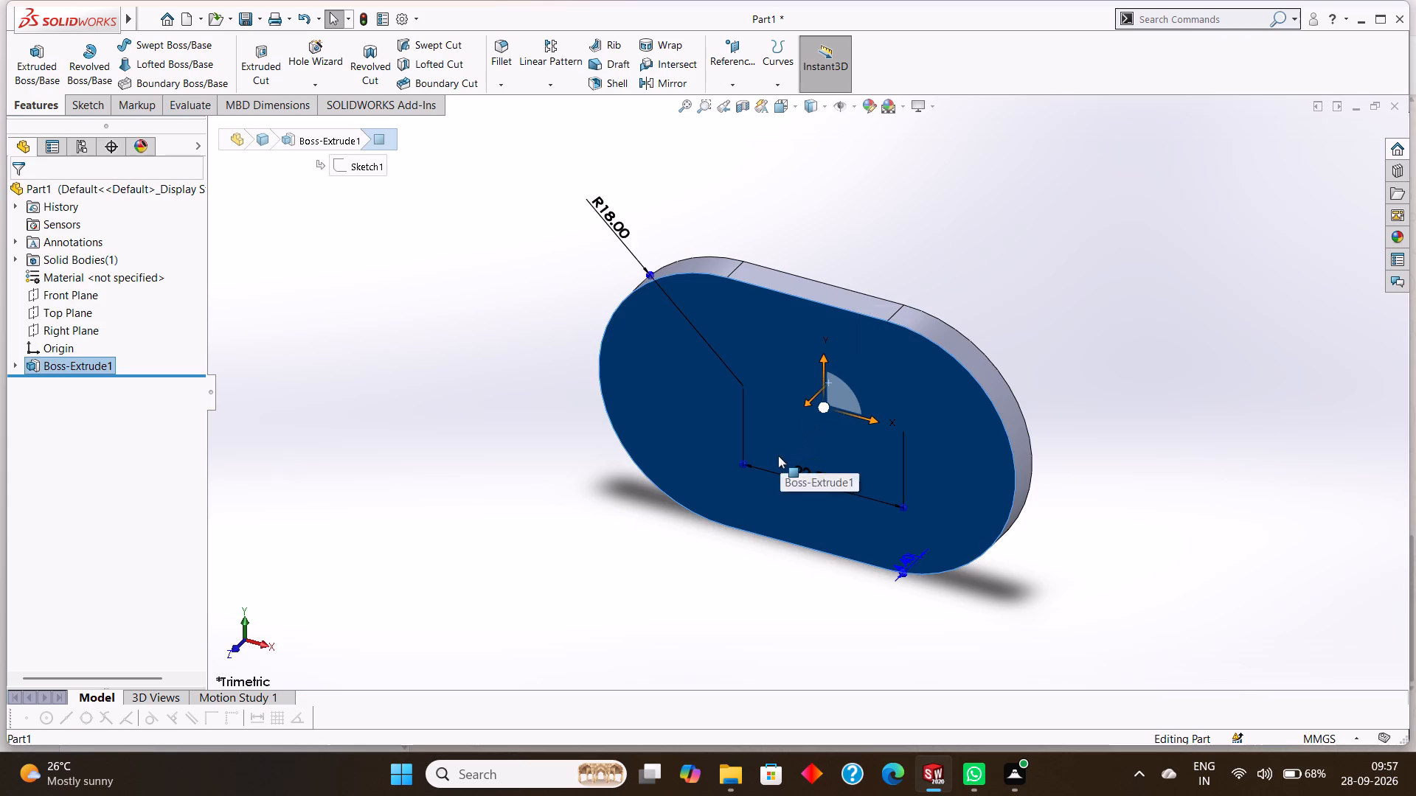
pyautogui.hotkey('ctrl', '8')
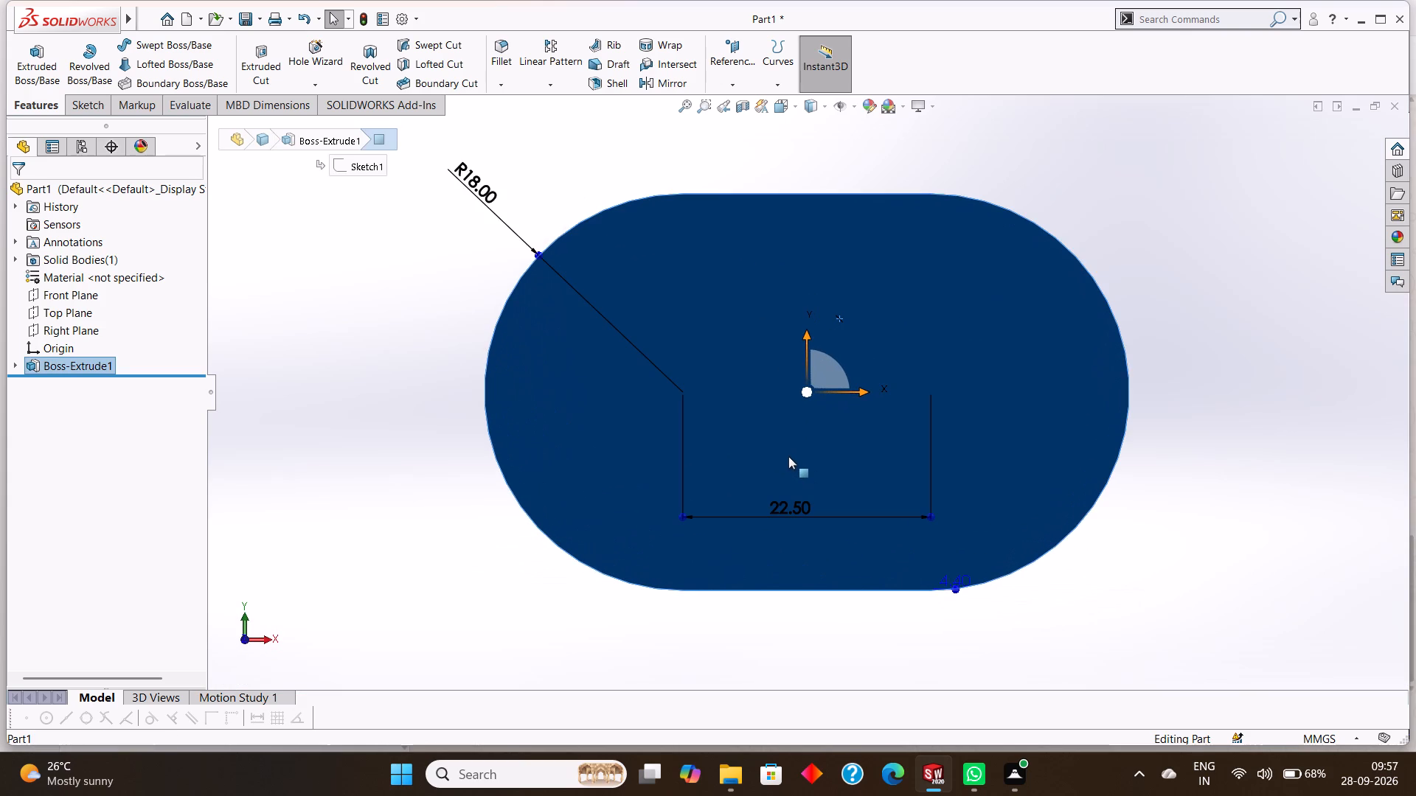
pyautogui.rightClick(751, 271)
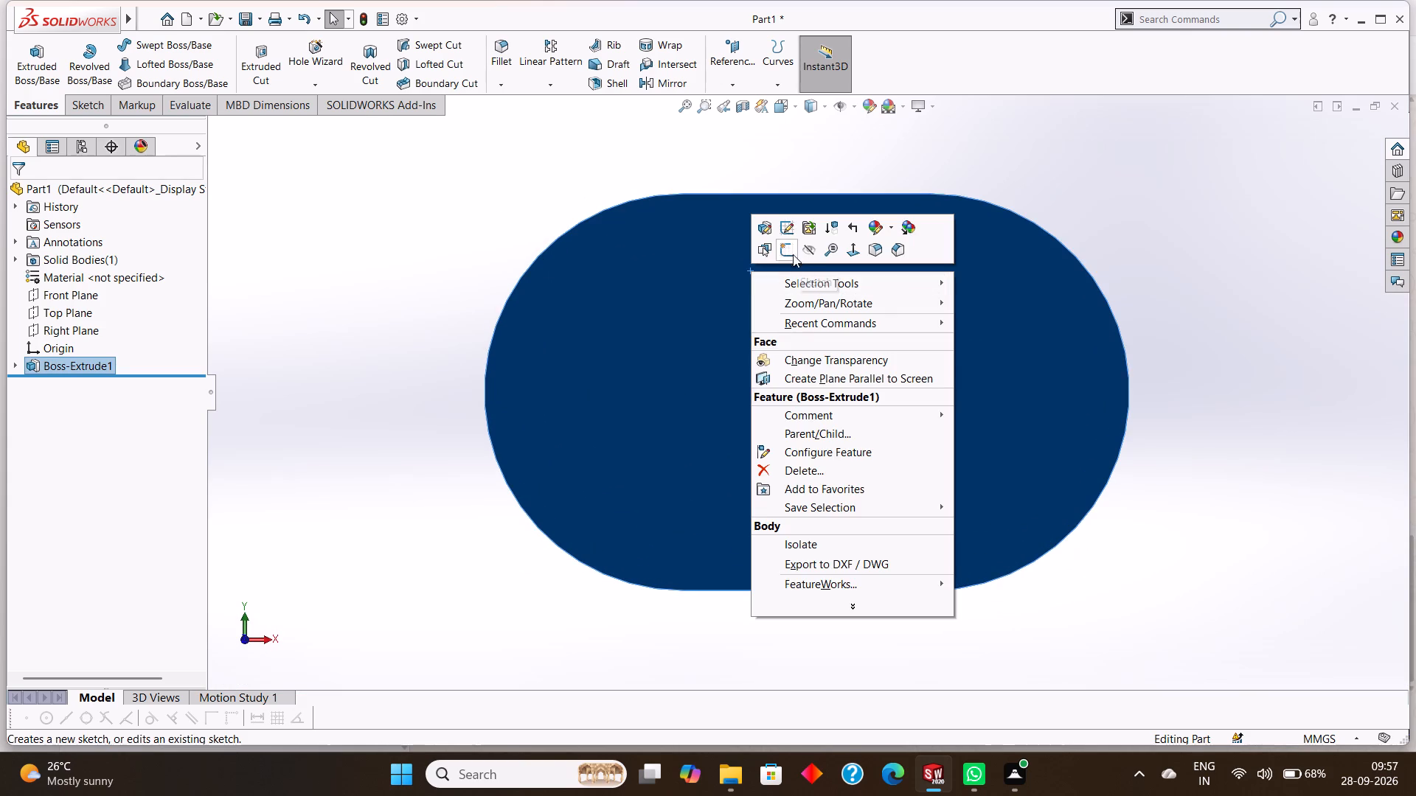
pyautogui.click(786, 251)
pyautogui.press('Escape')
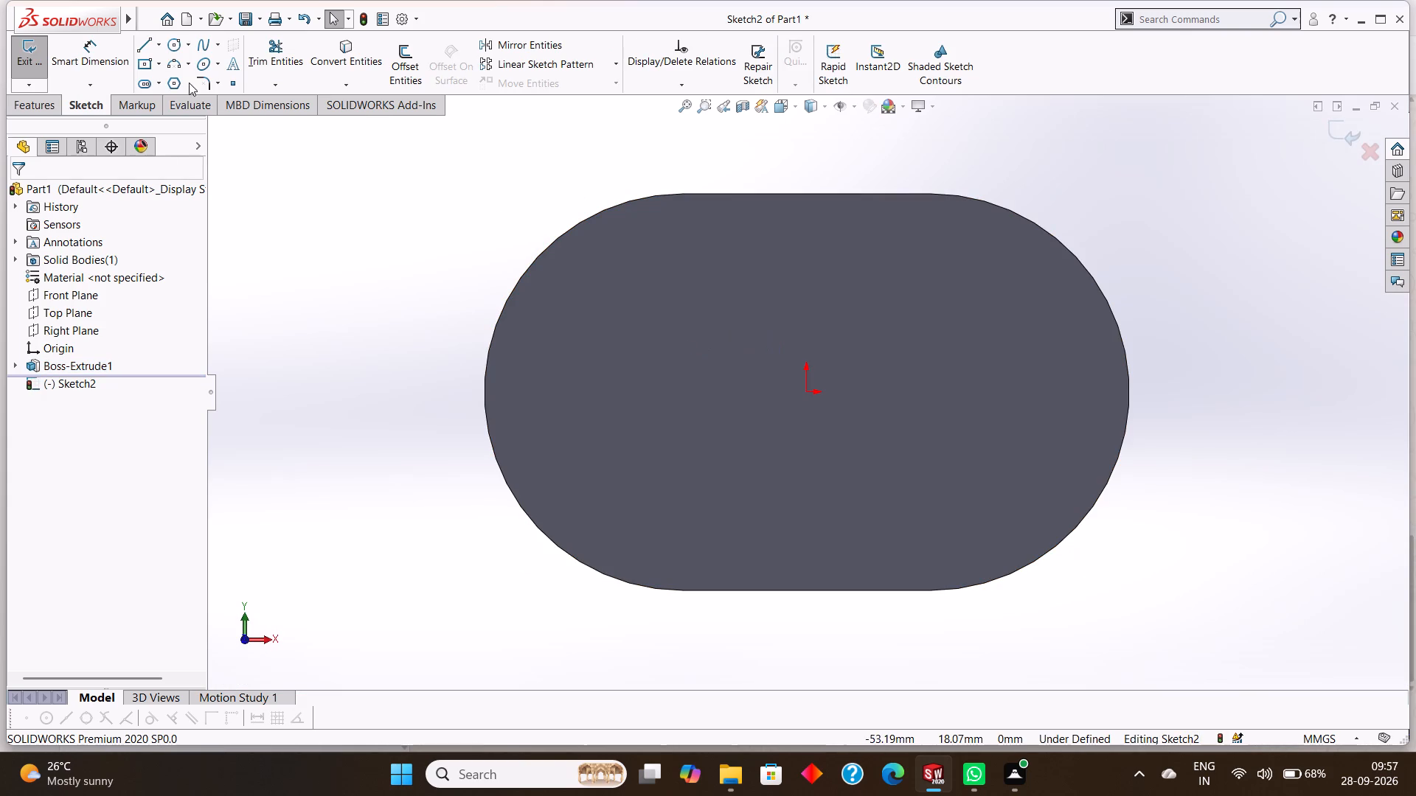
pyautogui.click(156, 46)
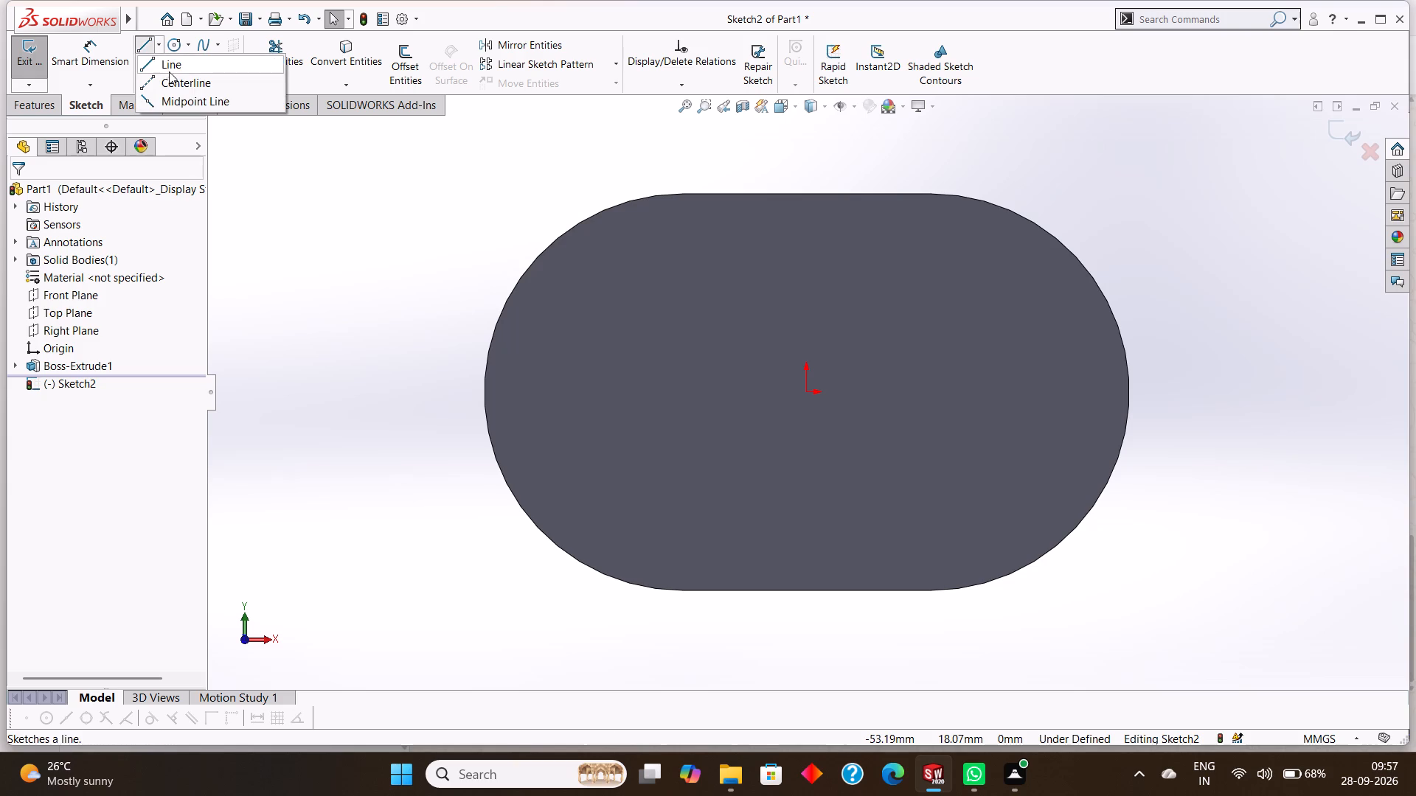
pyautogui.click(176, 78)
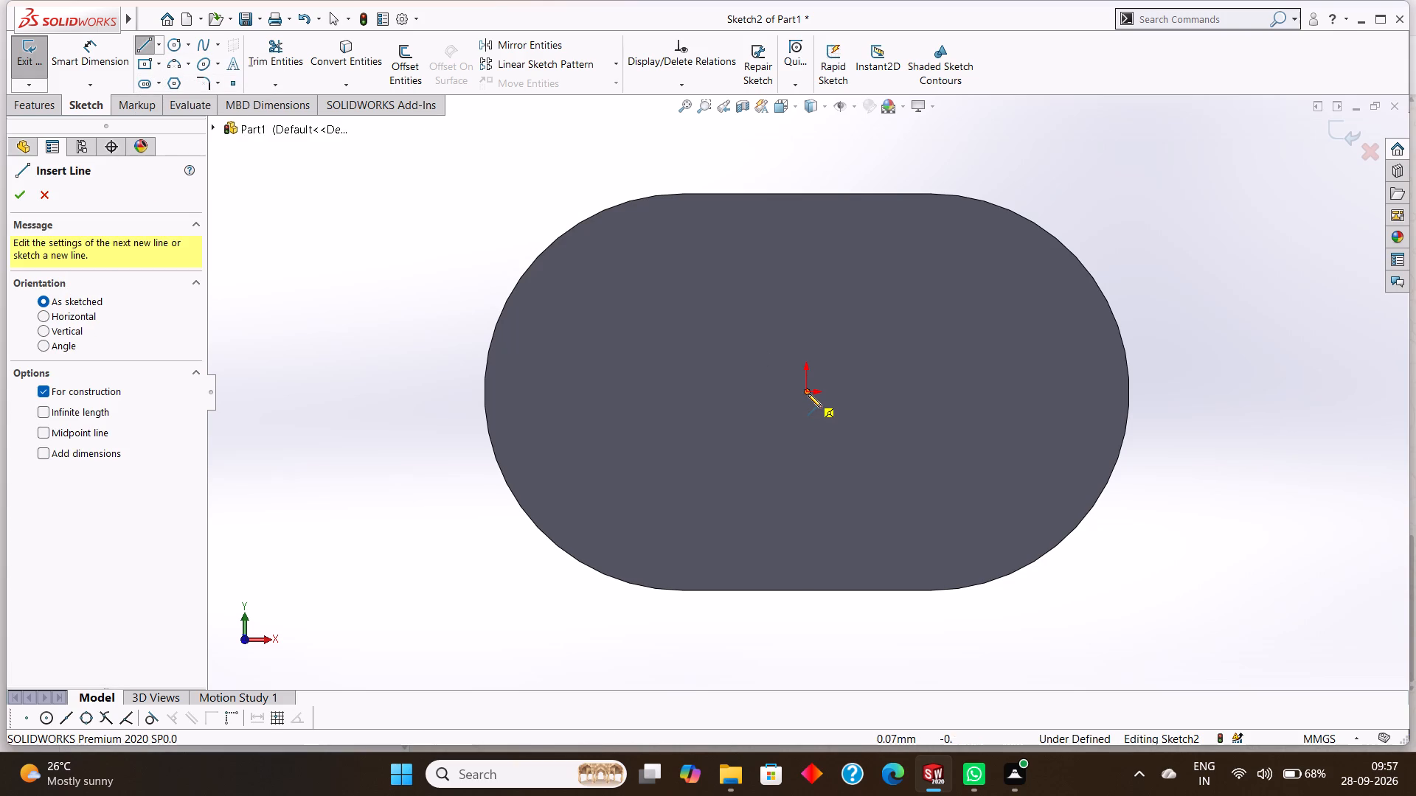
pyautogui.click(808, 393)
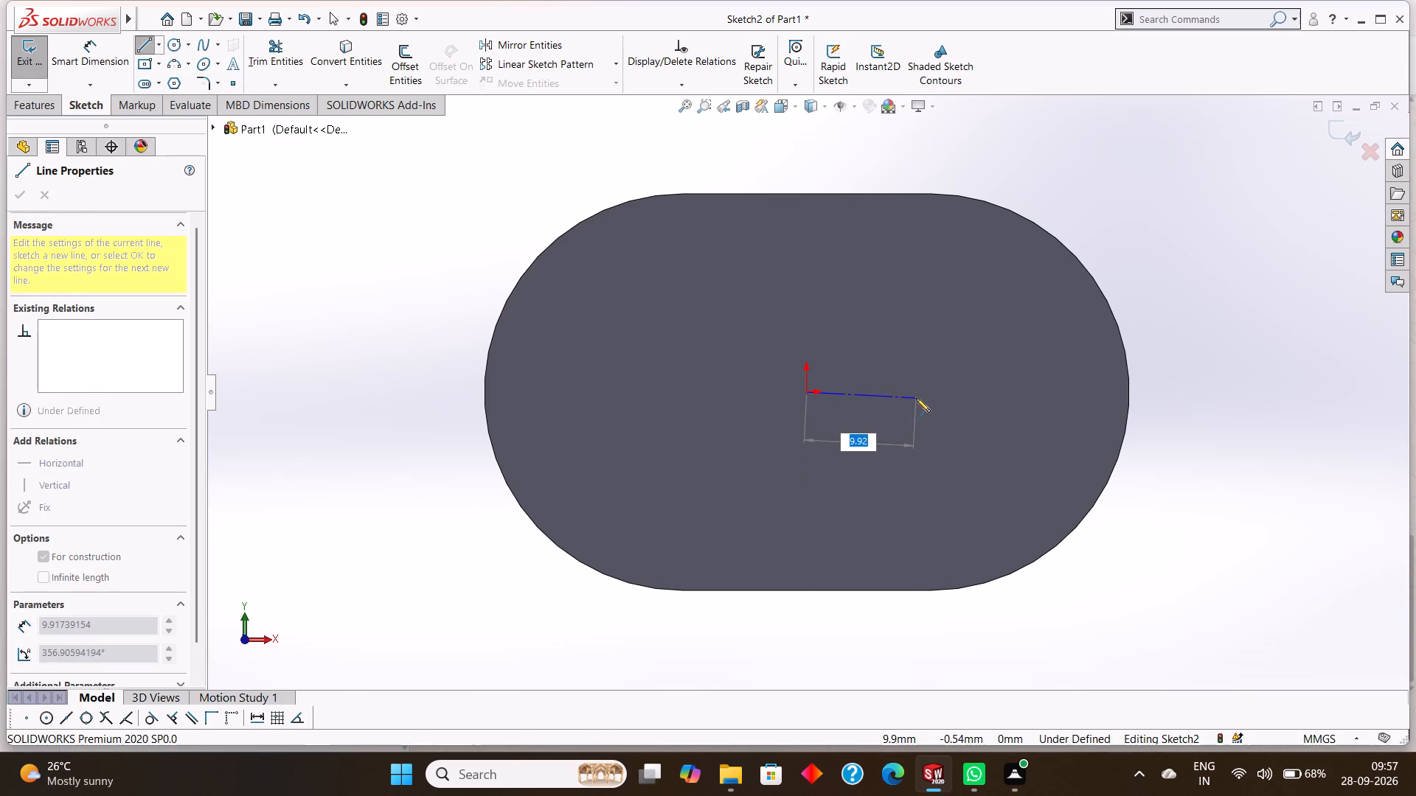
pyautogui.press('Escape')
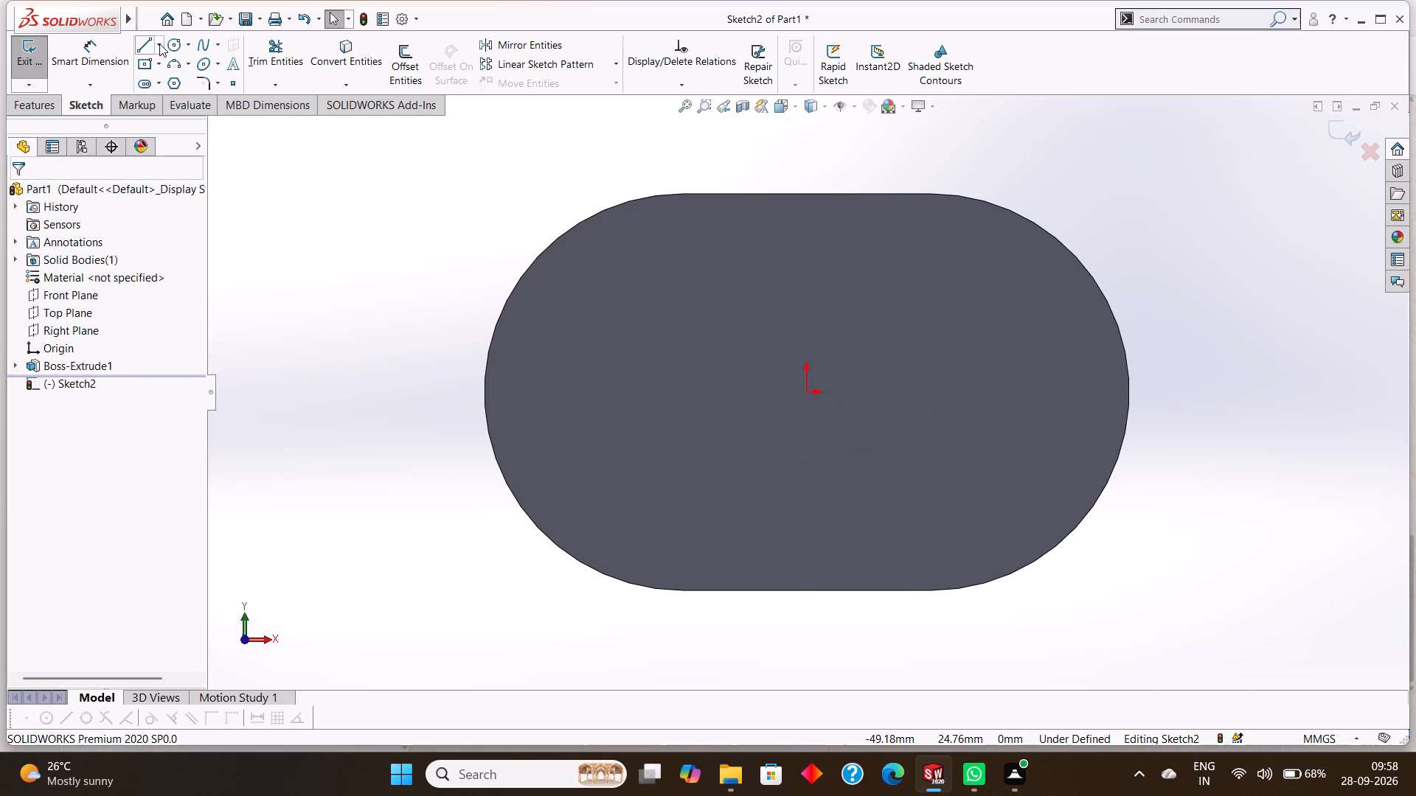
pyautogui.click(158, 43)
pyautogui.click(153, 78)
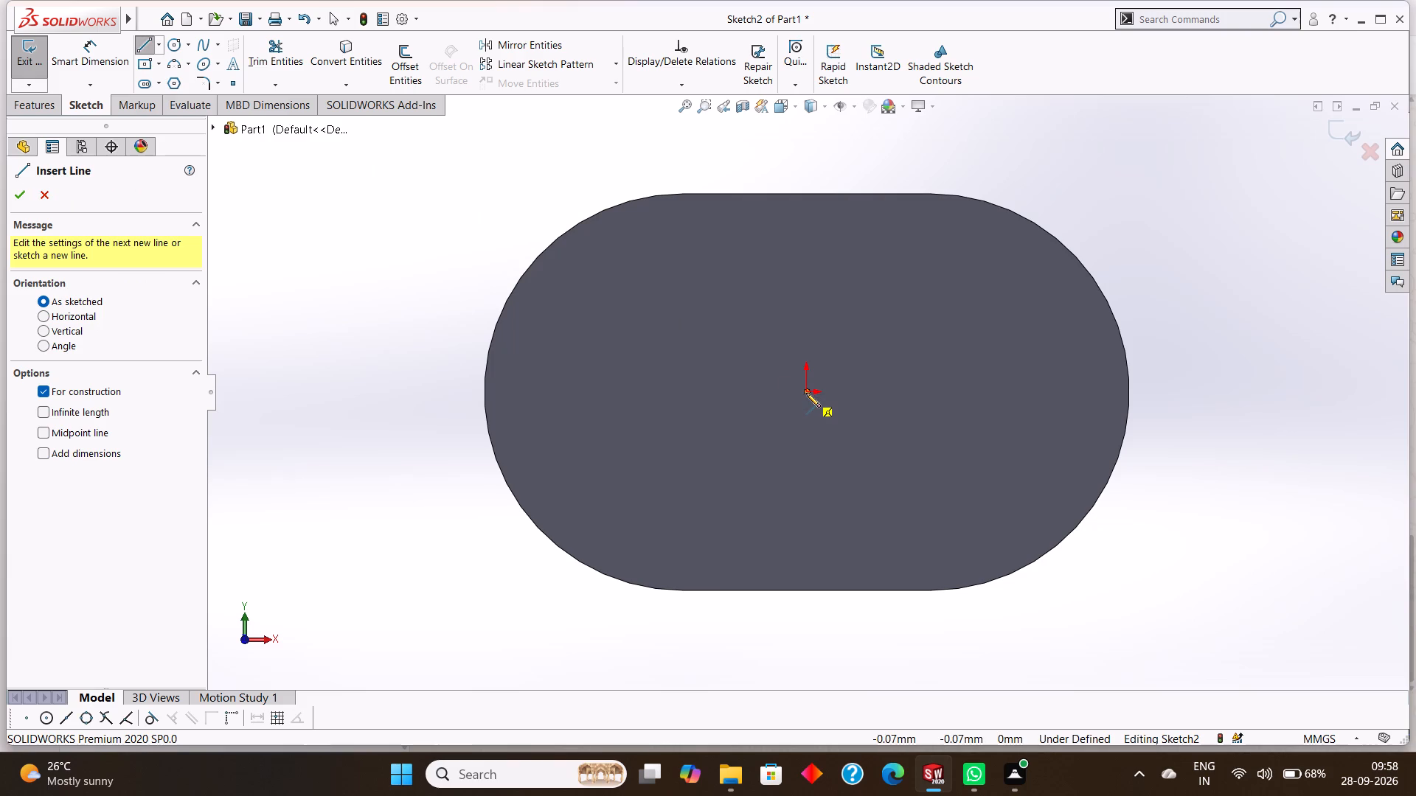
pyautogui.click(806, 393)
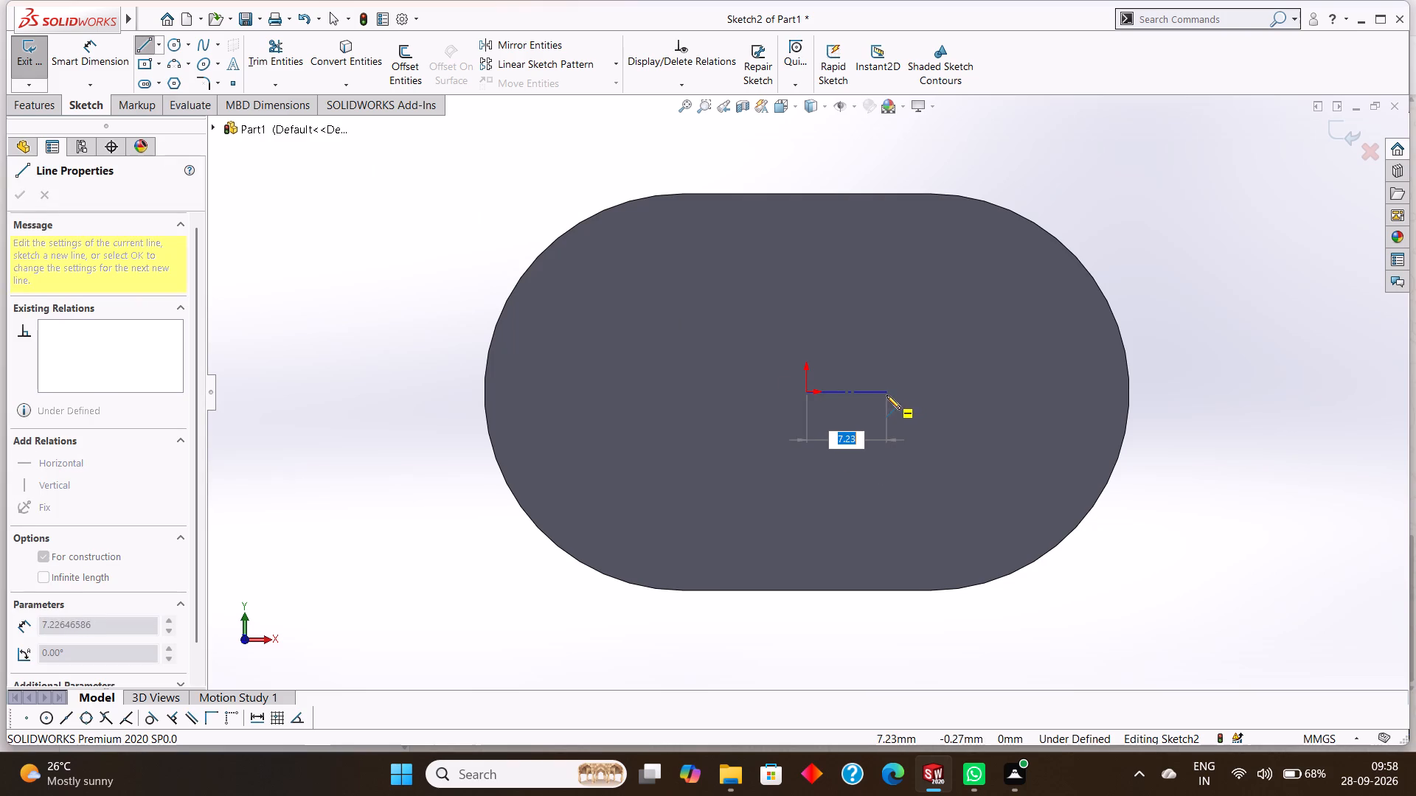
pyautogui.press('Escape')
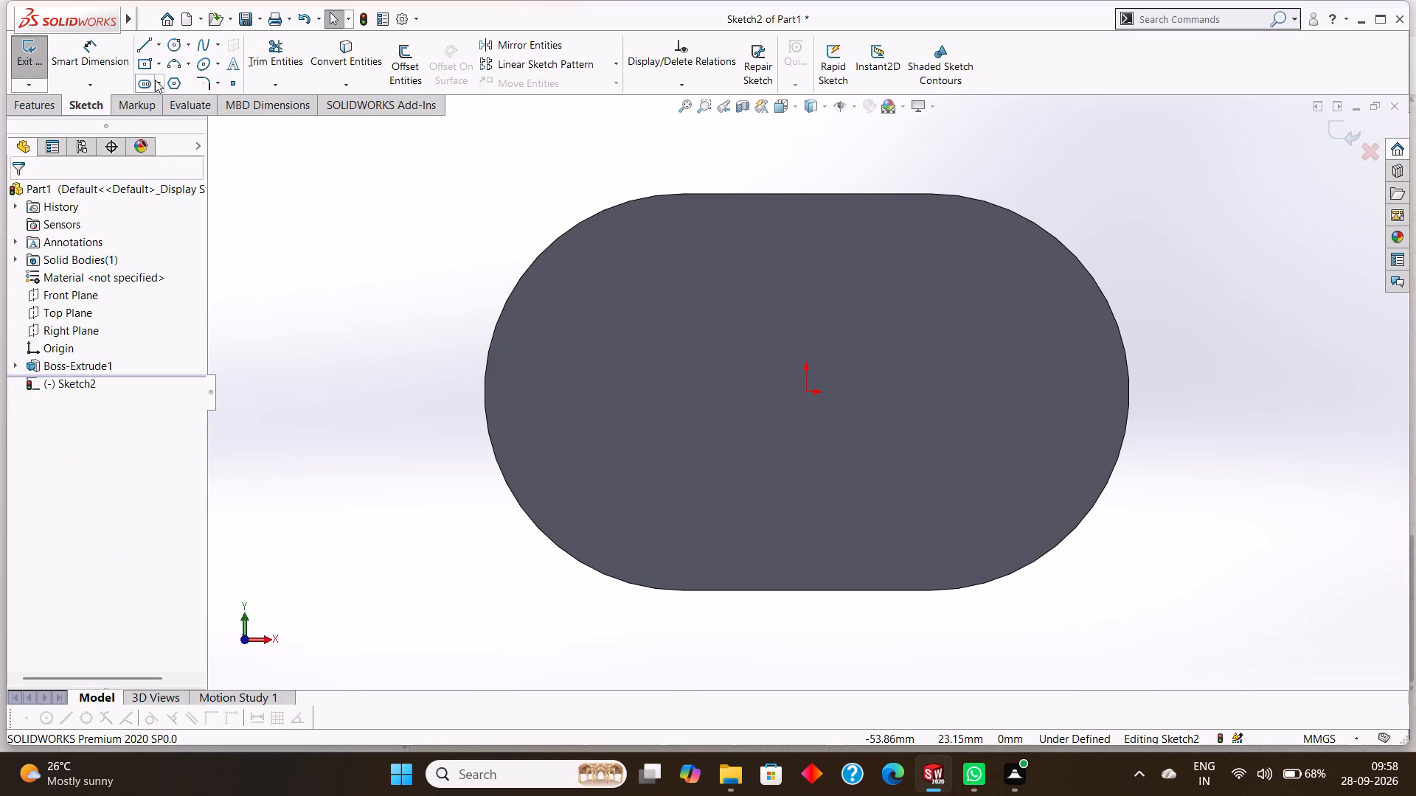
# Sketch a horizontal centerpoint straight slot on the plate's face, centred on the origin, about 18 mm between arc centres and 8 mm wide.
pyautogui.click(155, 84)
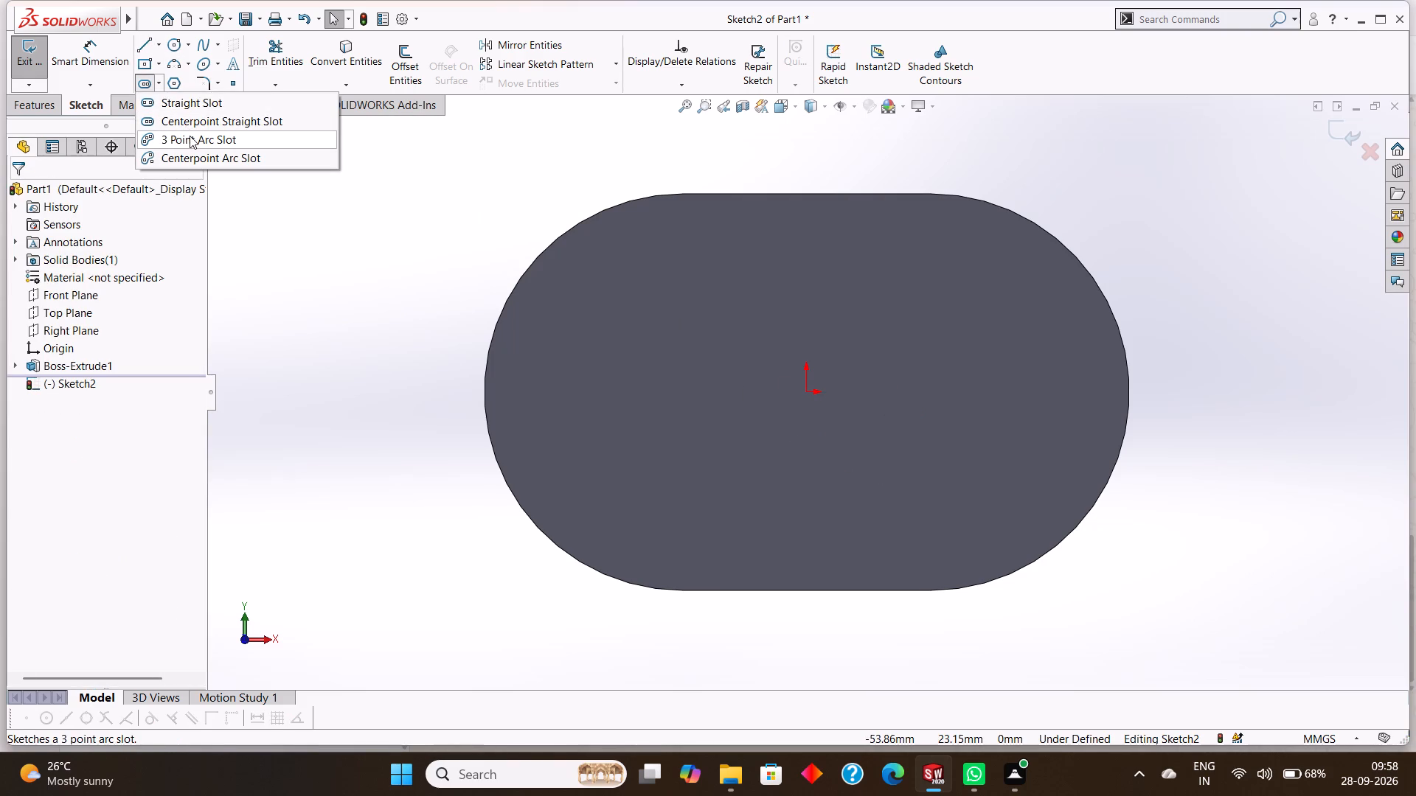
pyautogui.click(196, 122)
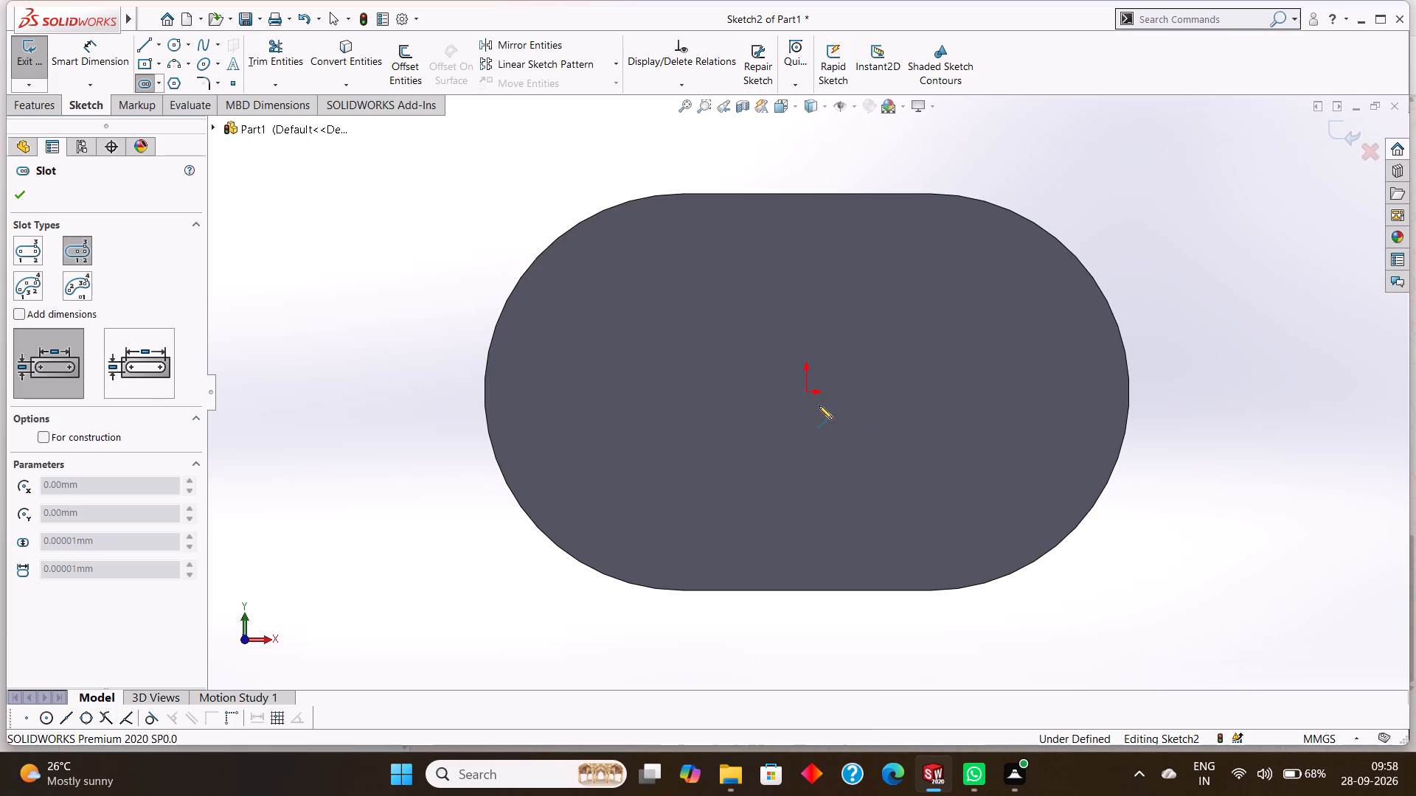
pyautogui.click(807, 393)
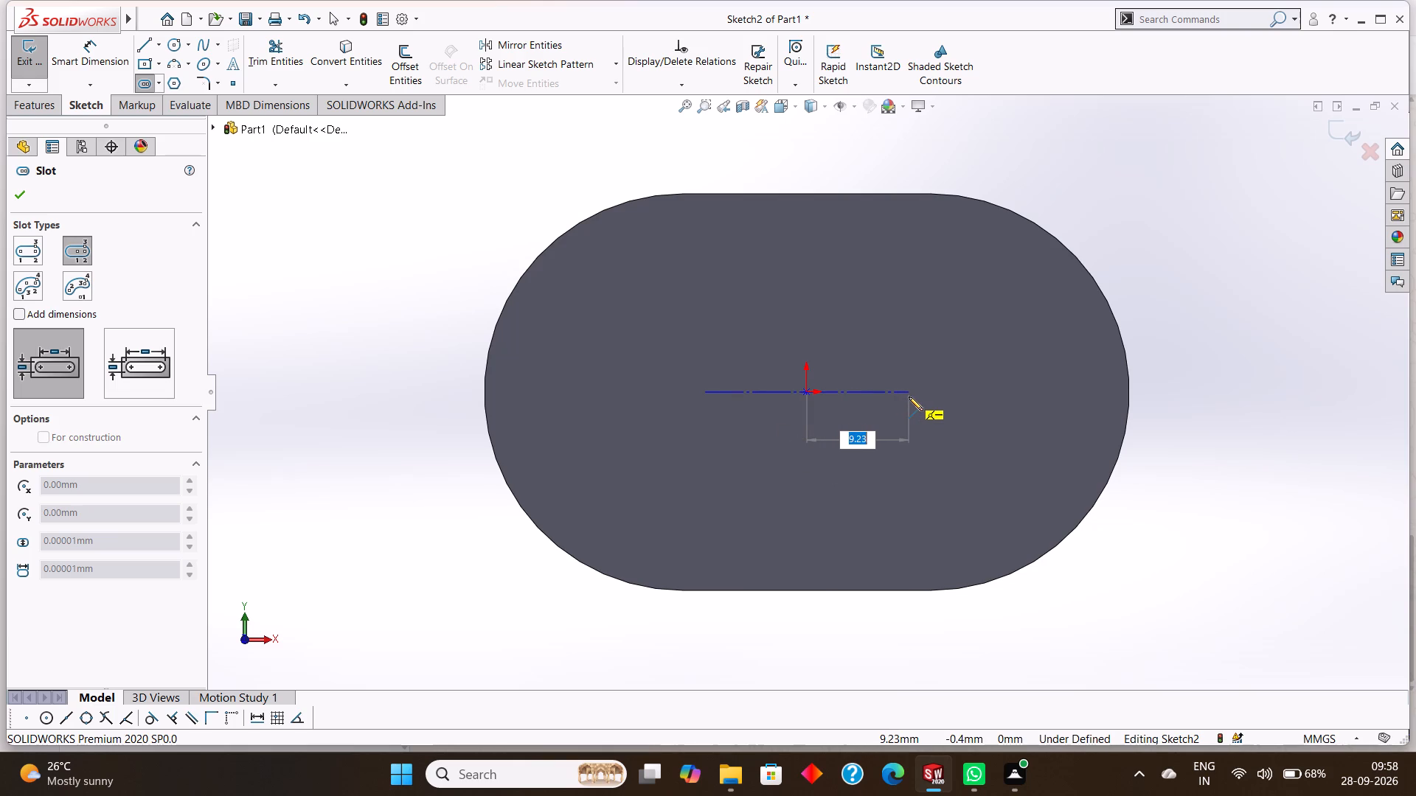
pyautogui.click(909, 397)
pyautogui.click(923, 436)
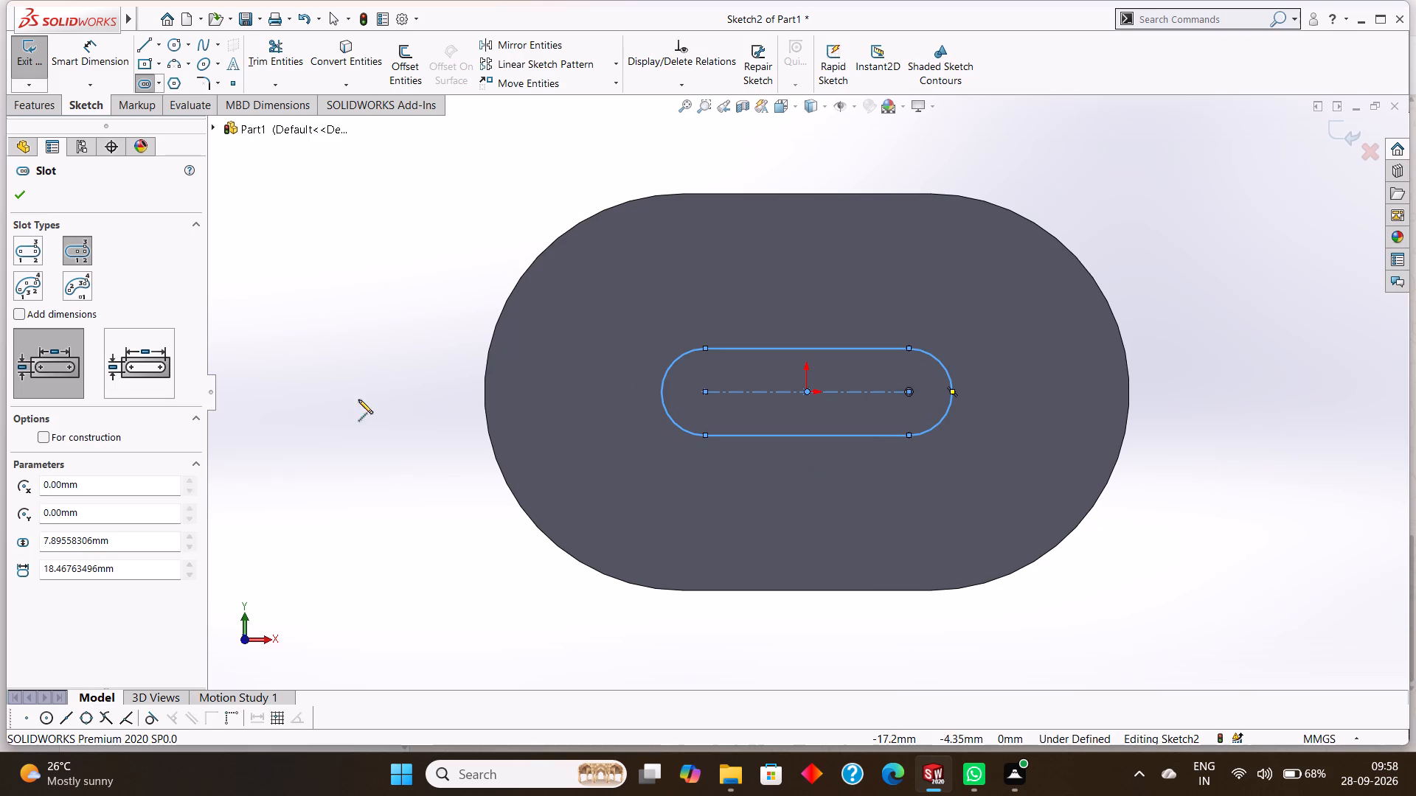
pyautogui.click(24, 202)
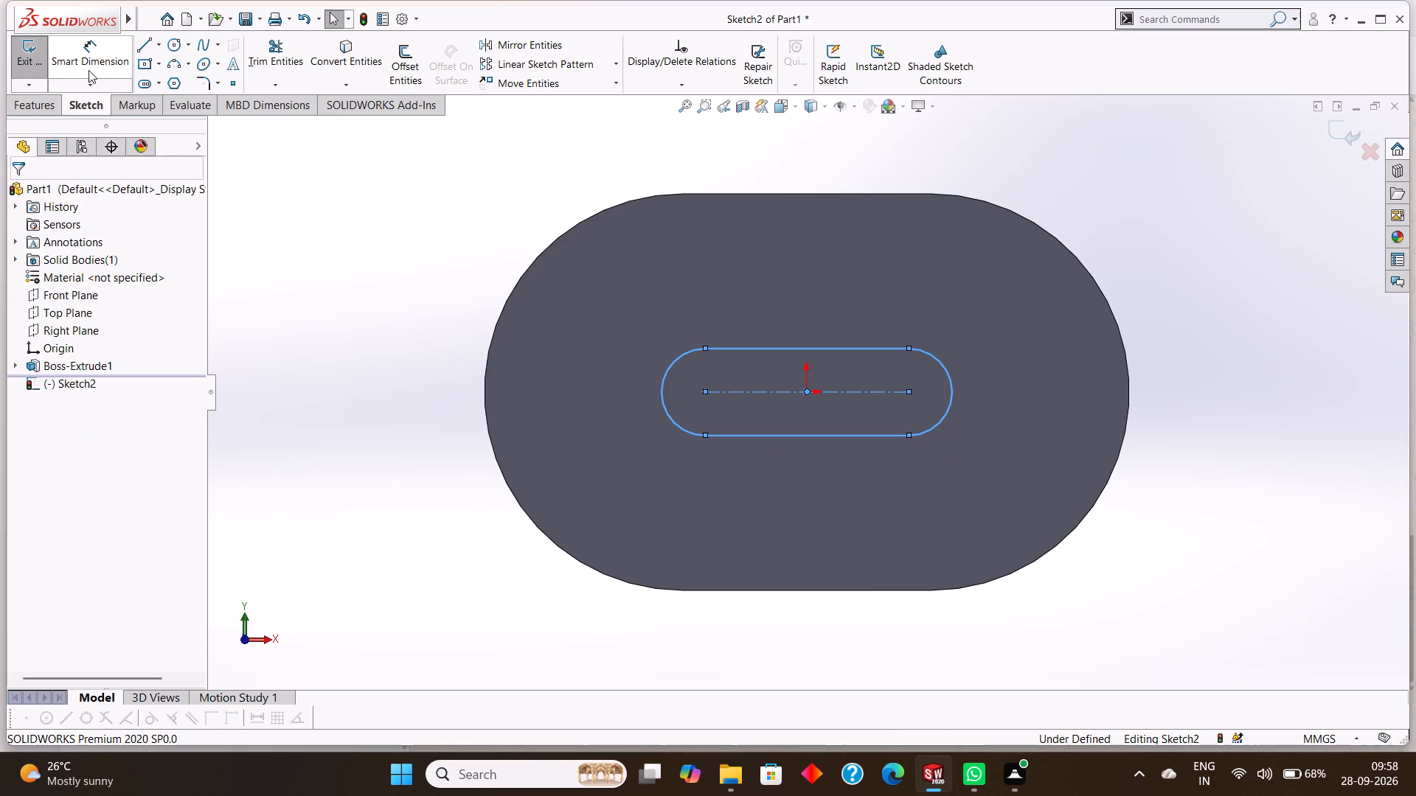
# Dimension the distance between the new slot's arc centres as 22.5 mm.
pyautogui.click(88, 56)
pyautogui.click(766, 389)
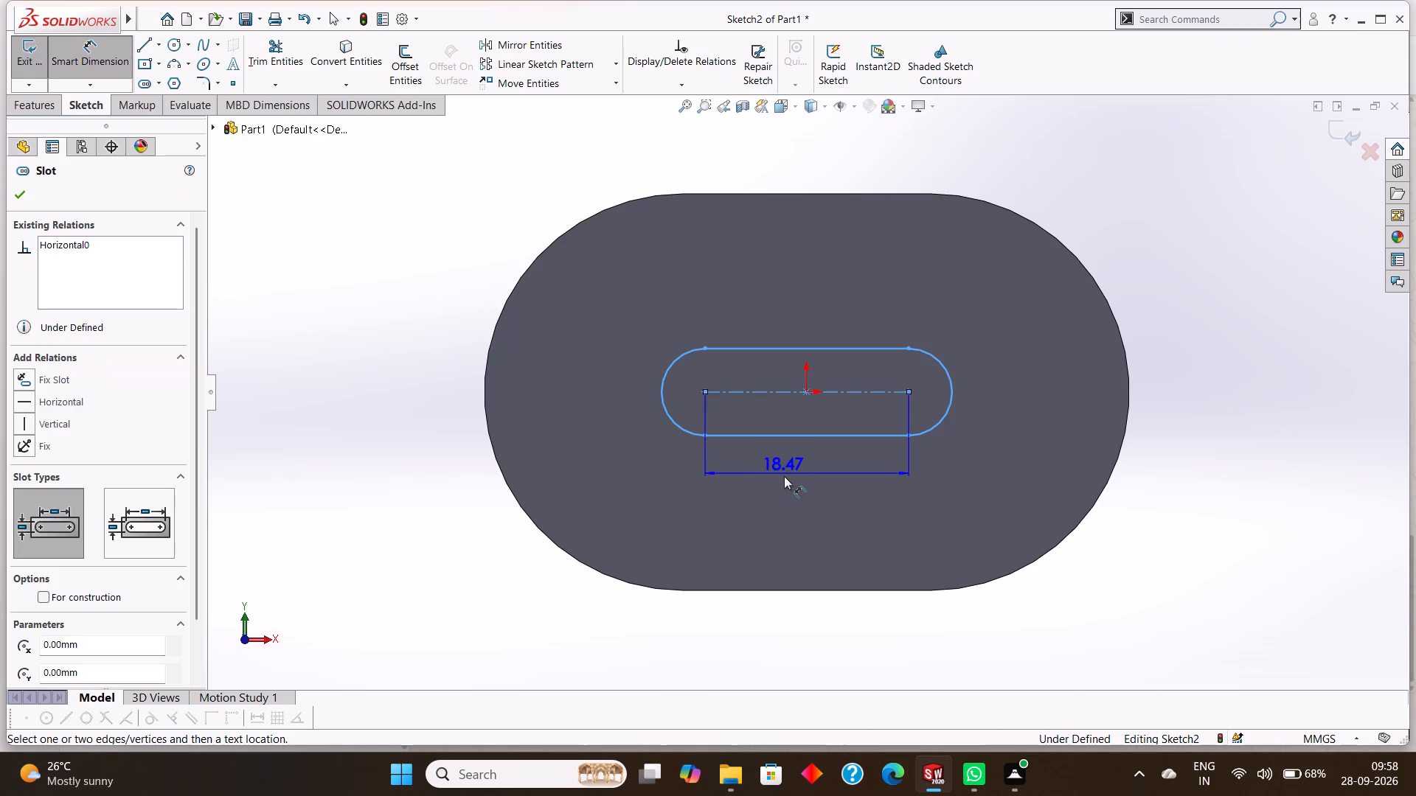
pyautogui.click(784, 489)
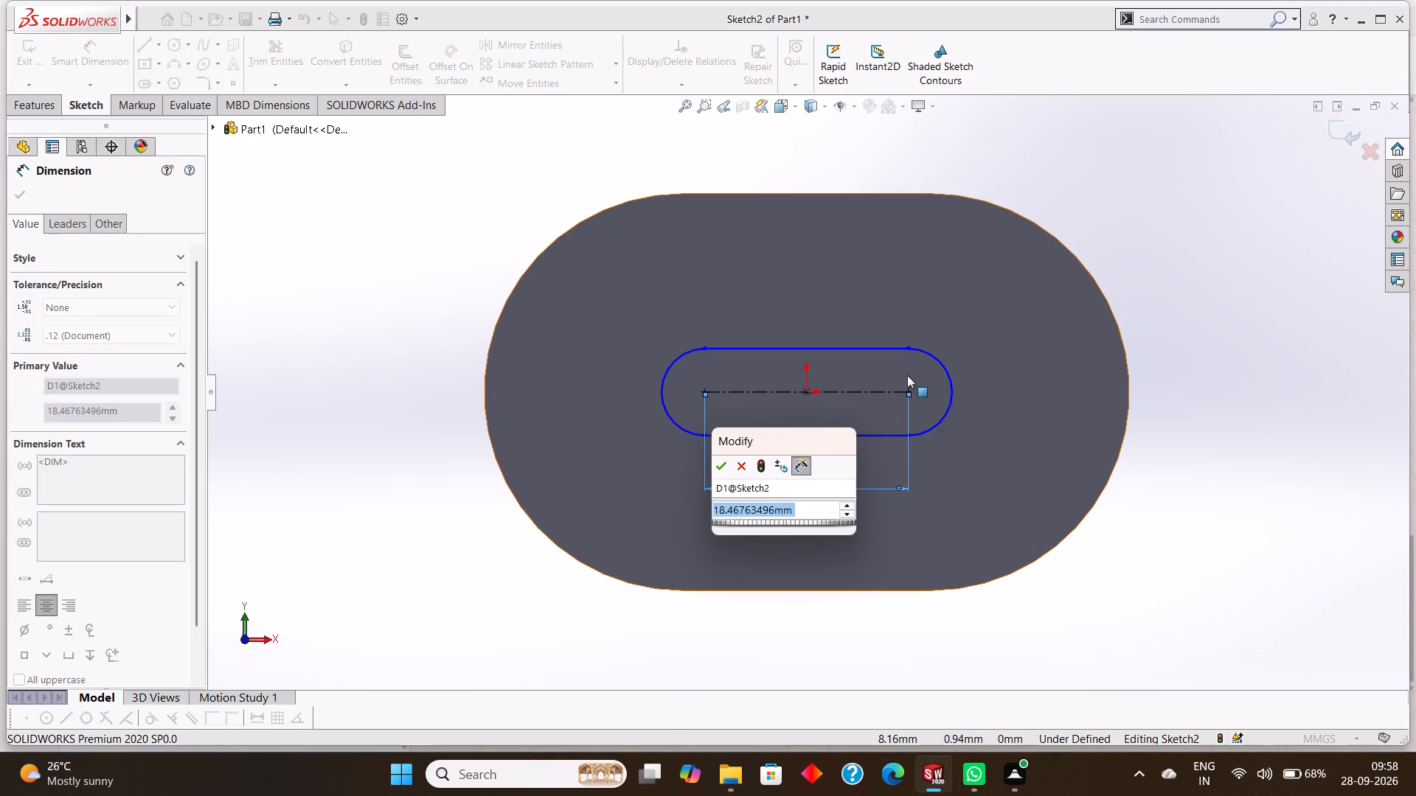
pyautogui.write('22')
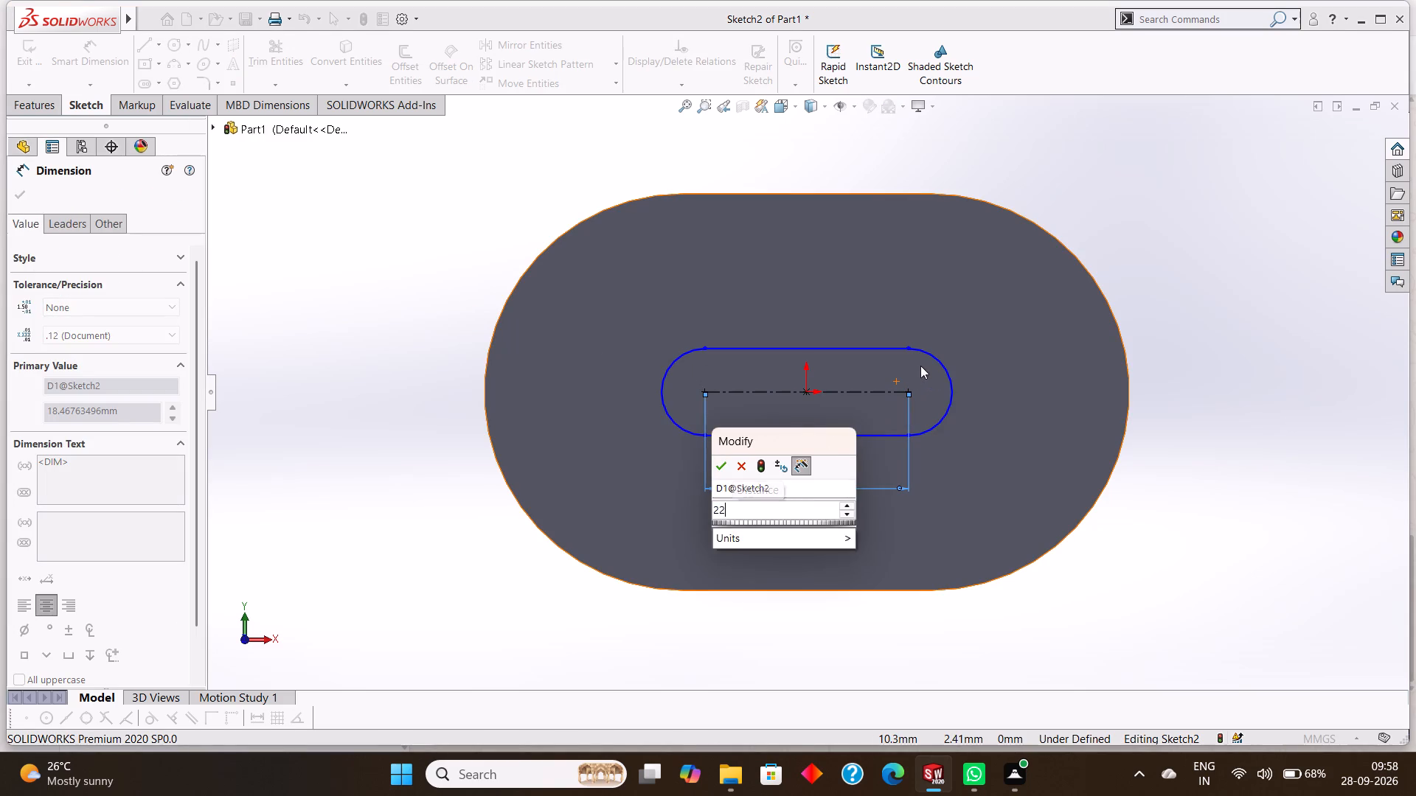
pyautogui.write('.5')
pyautogui.press('Return')
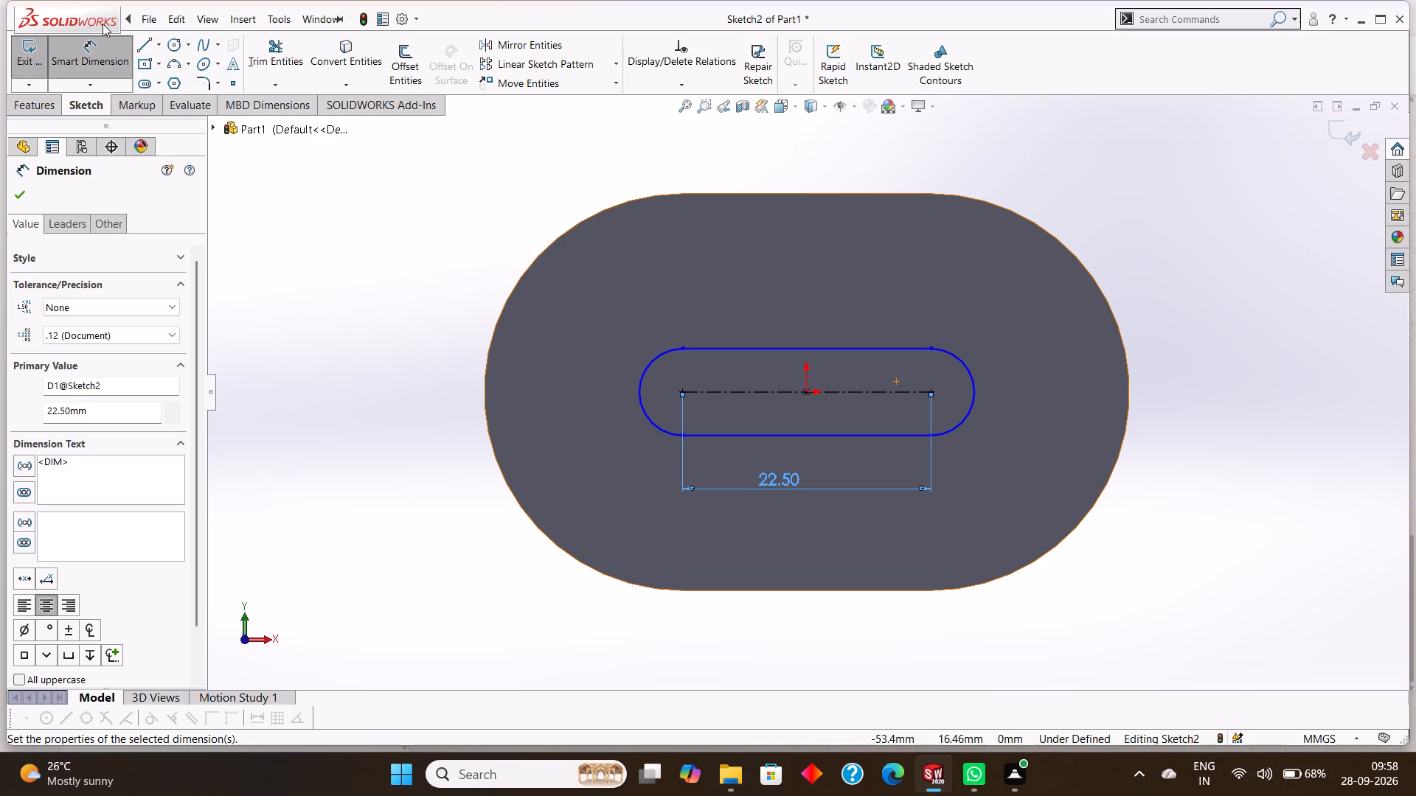
# Dimension the new slot's end arc with a radius of 7.6 mm.
pyautogui.click(662, 357)
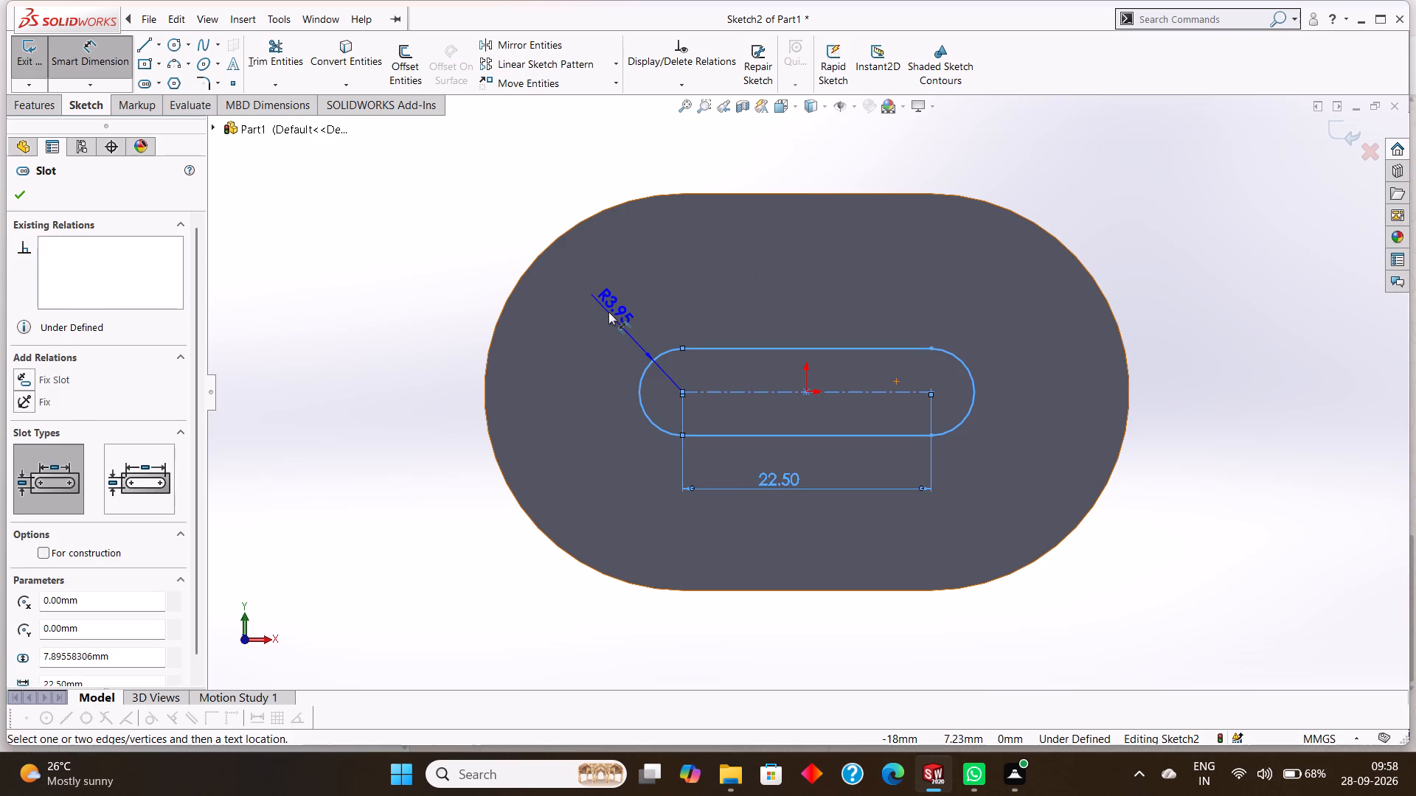
pyautogui.click(608, 312)
pyautogui.write('7.6')
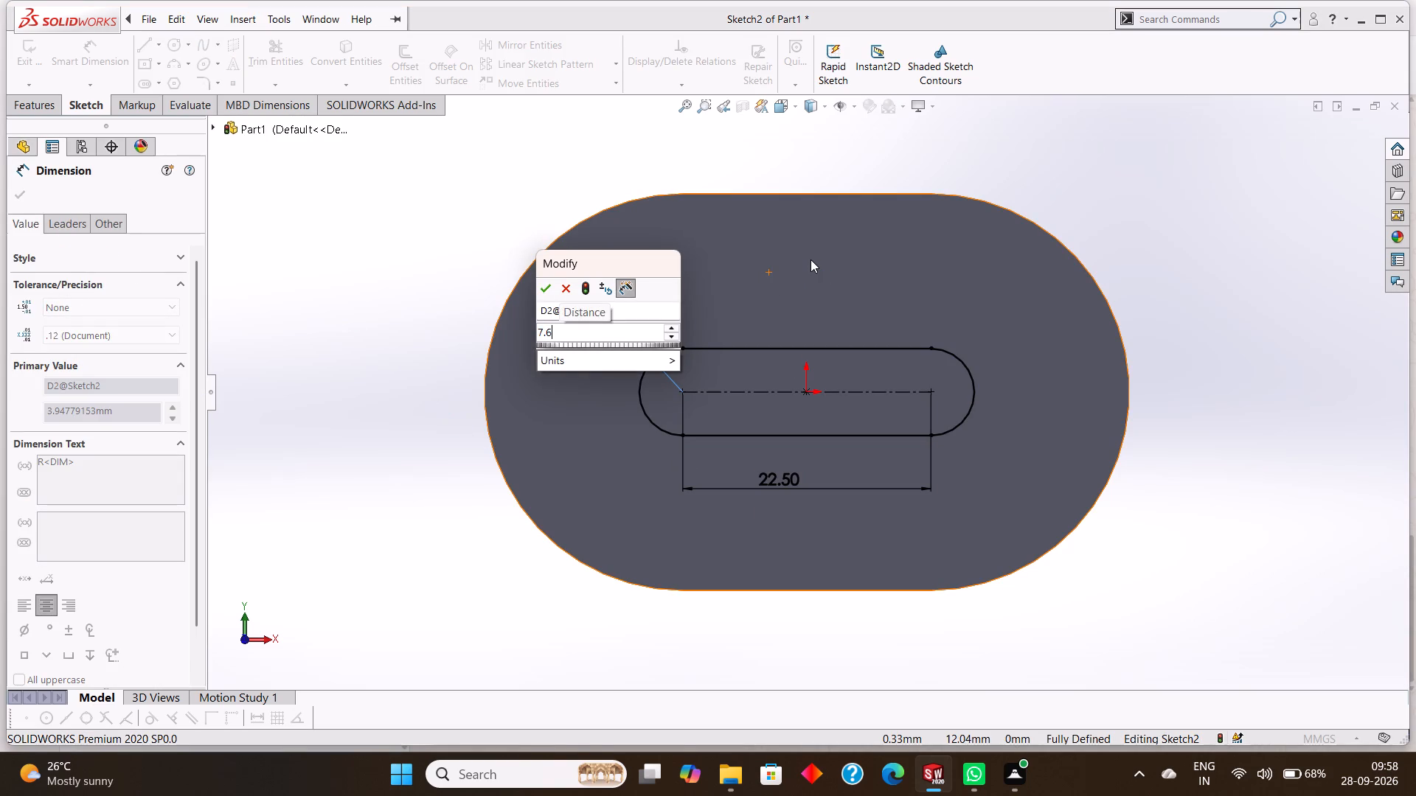
pyautogui.press('Return')
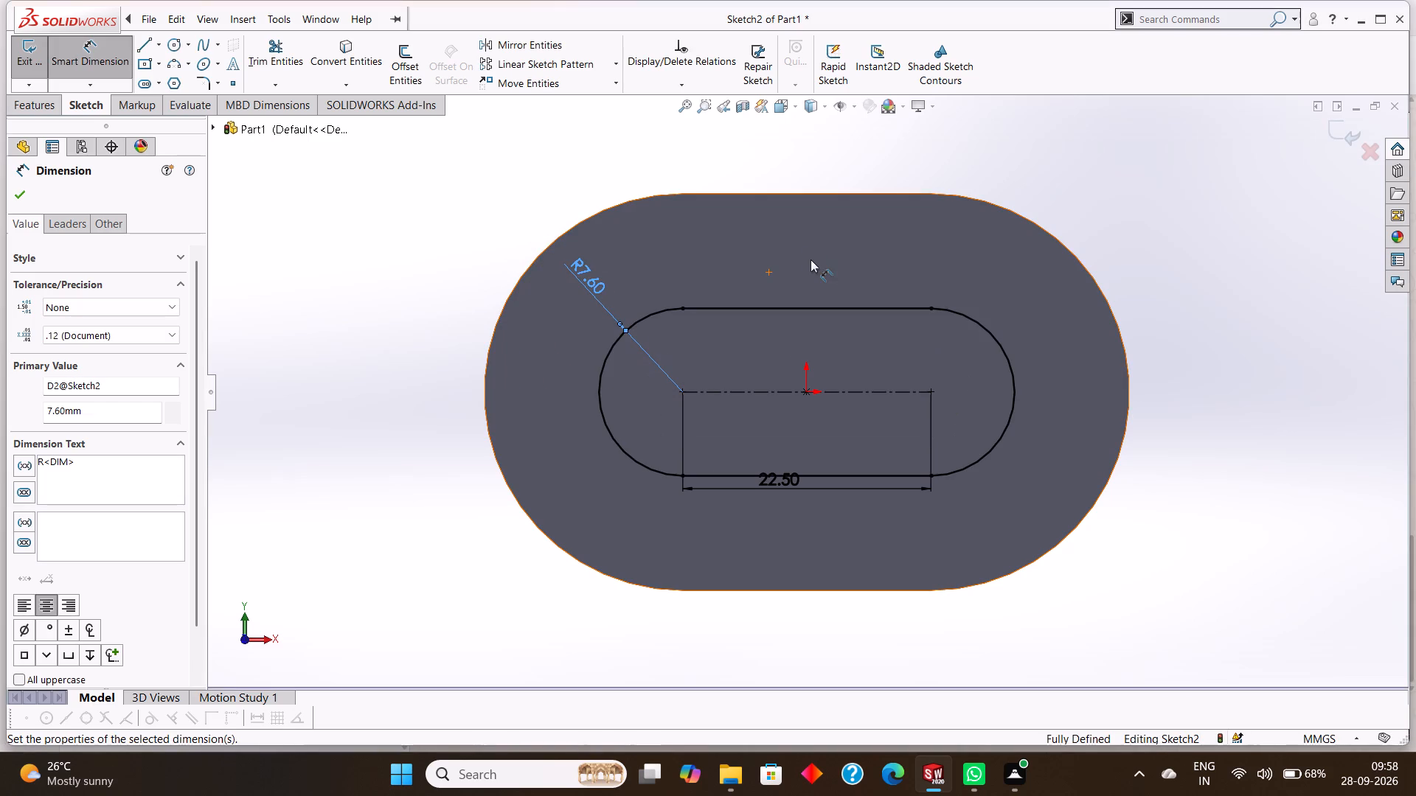
pyautogui.click(24, 191)
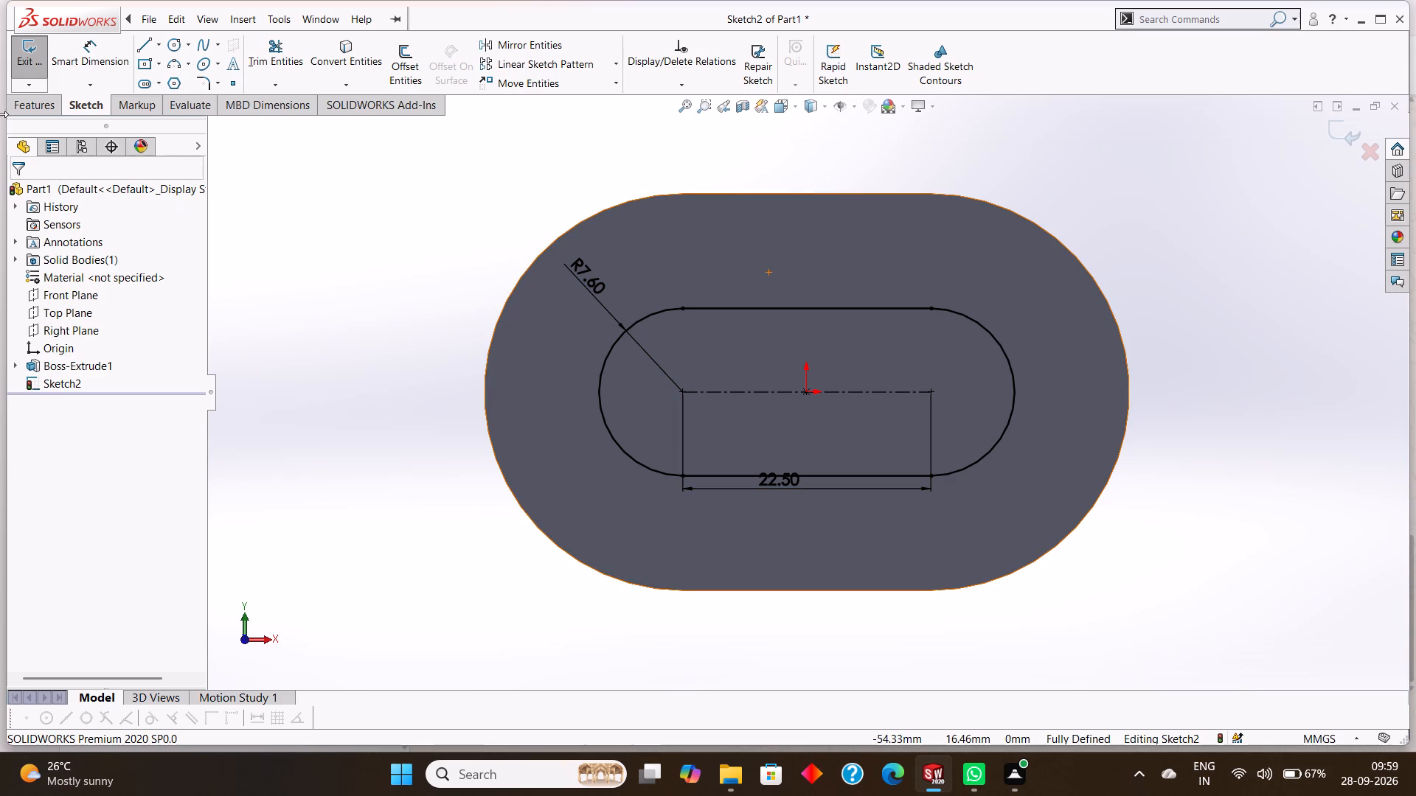
# Extrude the inner slot profile as a merged boss with a blind depth of 11.6 mm.
pyautogui.click(22, 100)
pyautogui.click(20, 69)
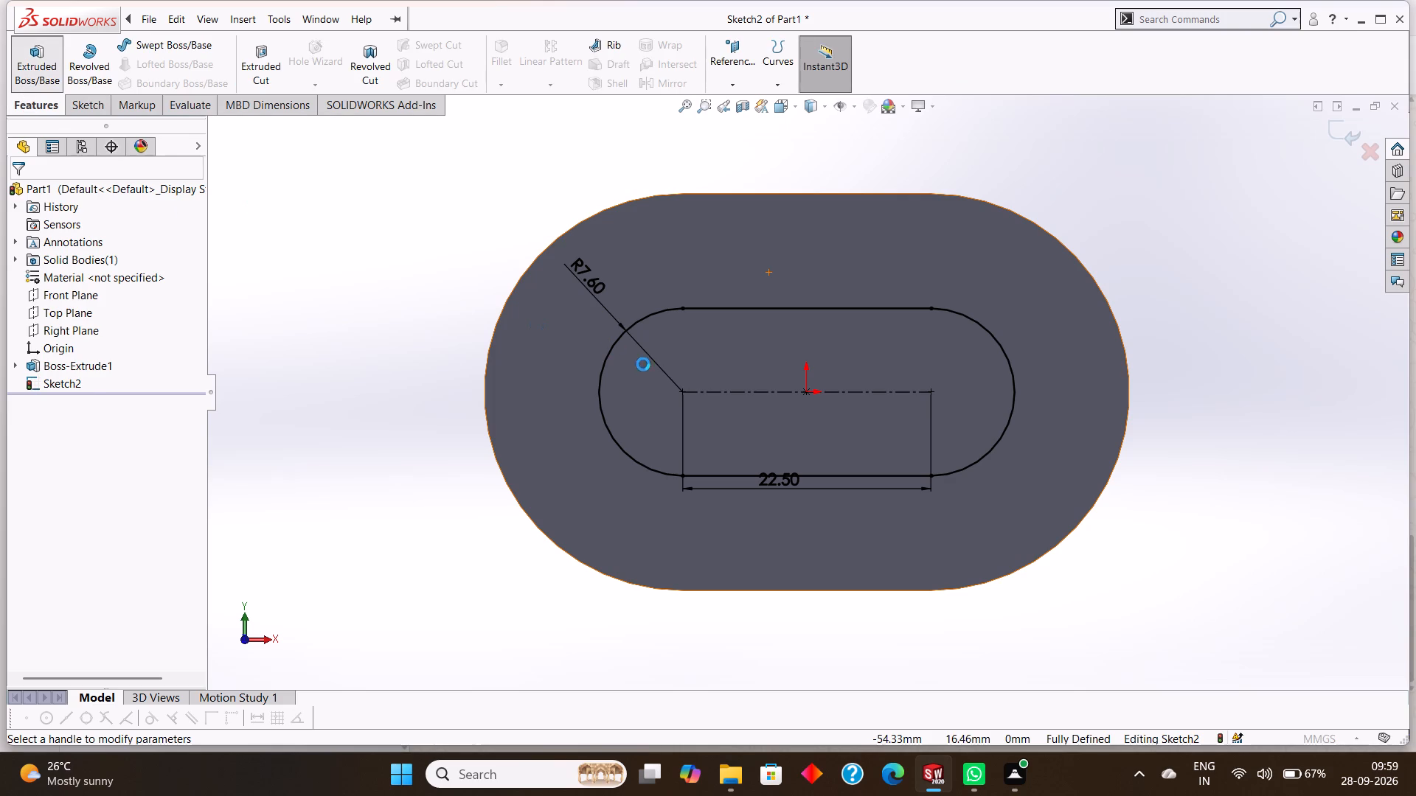
pyautogui.moveTo(1018, 598); pyautogui.dragTo(1011, 421, button='middle')
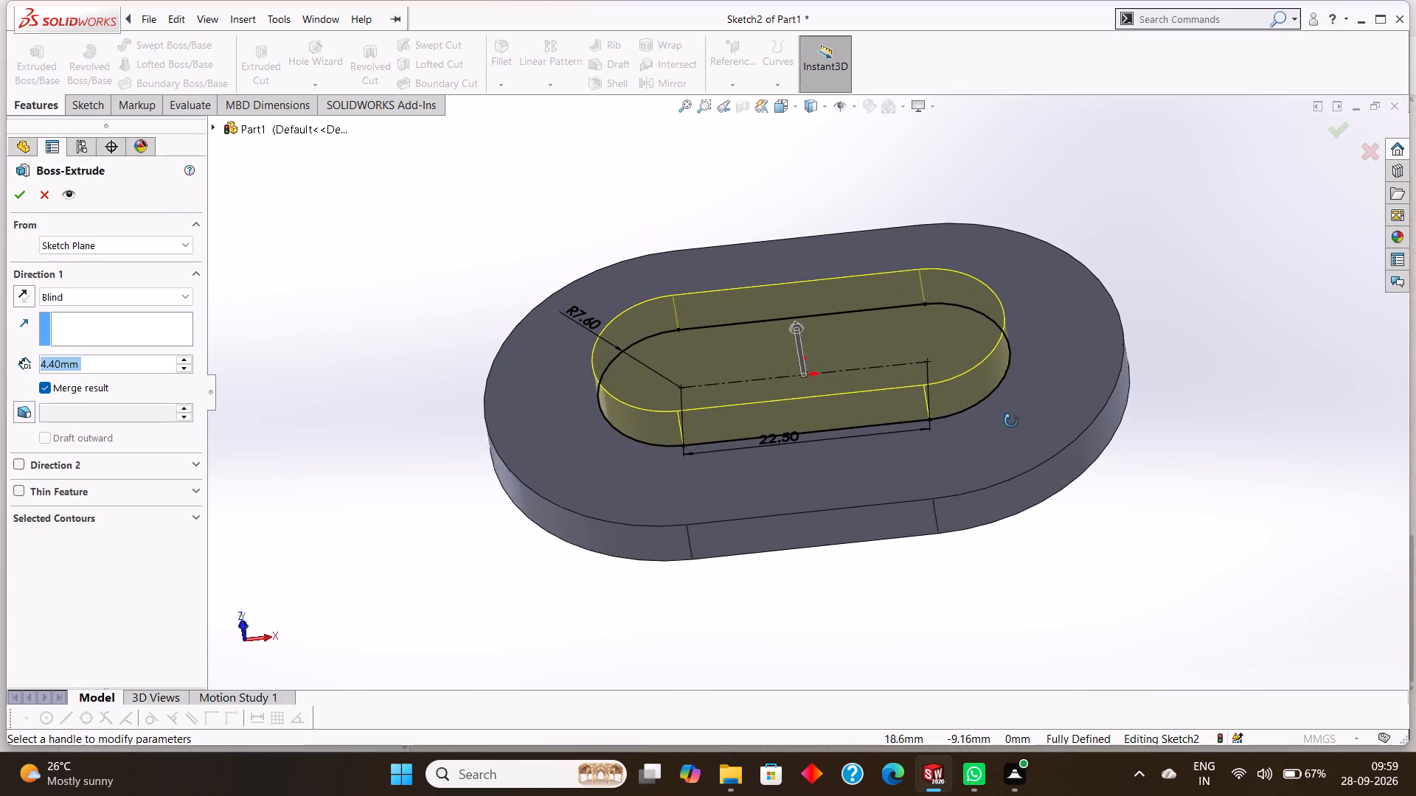
pyautogui.moveTo(1011, 421); pyautogui.dragTo(1011, 416, button='middle')
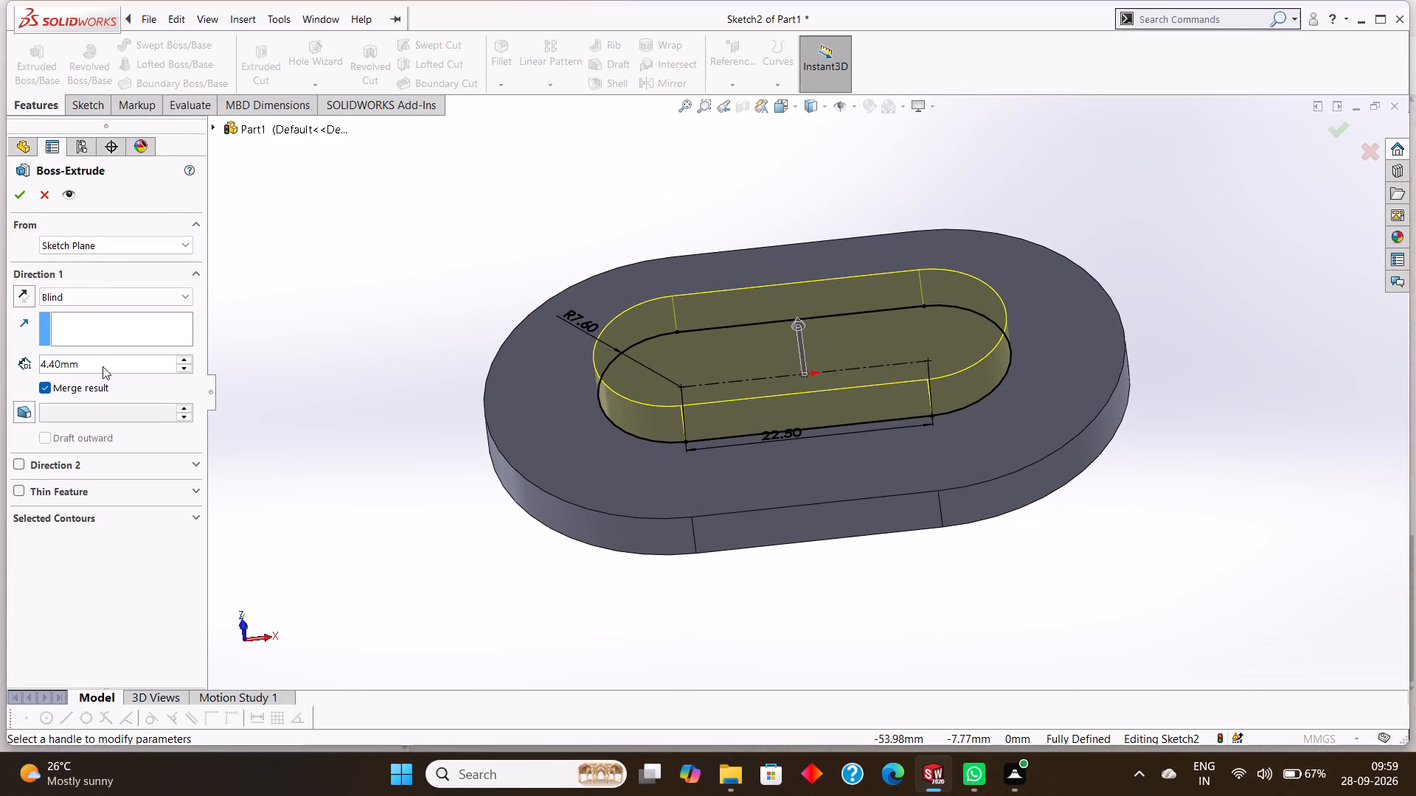
pyautogui.moveTo(111, 359); pyautogui.dragTo(65, 359)
pyautogui.press('BackSpace')
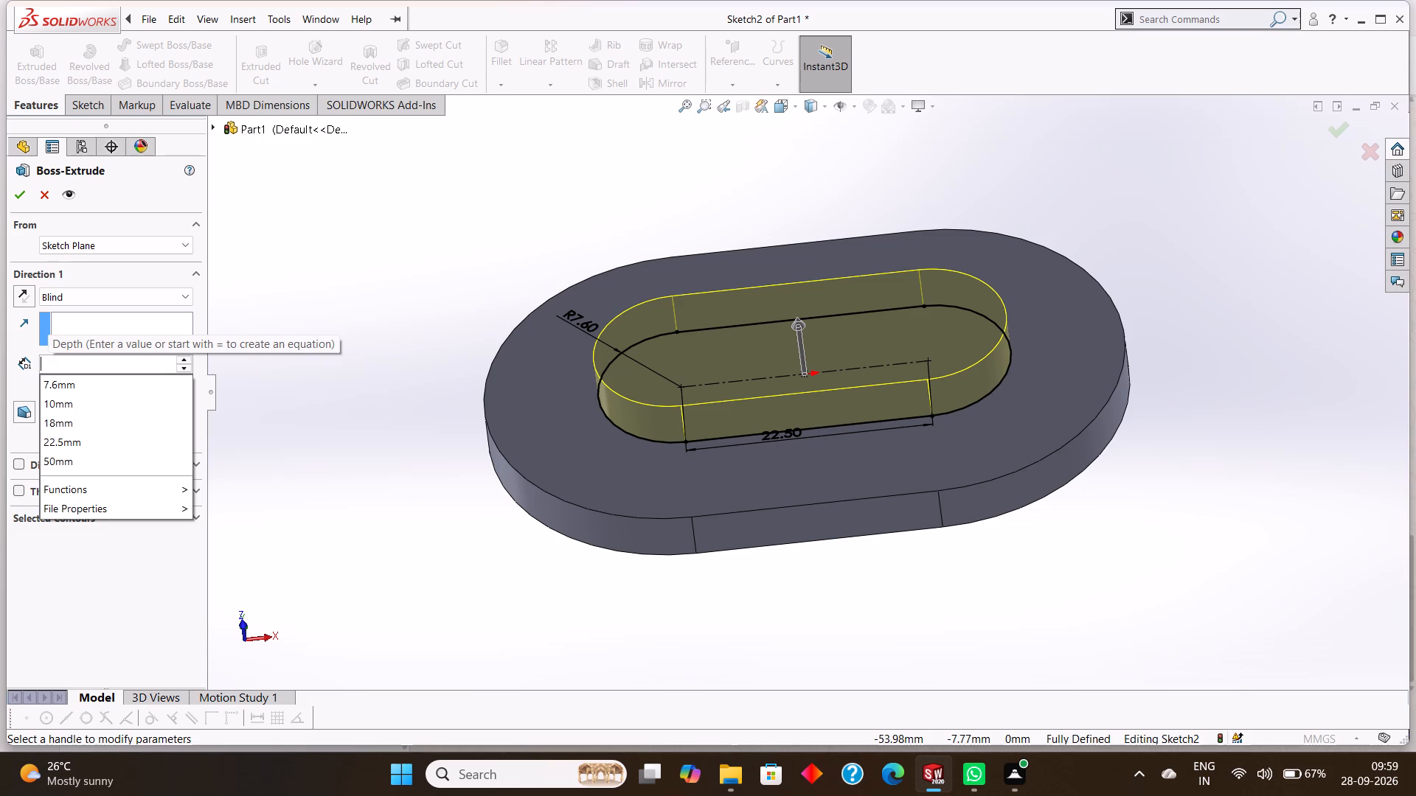
pyautogui.write('11.')
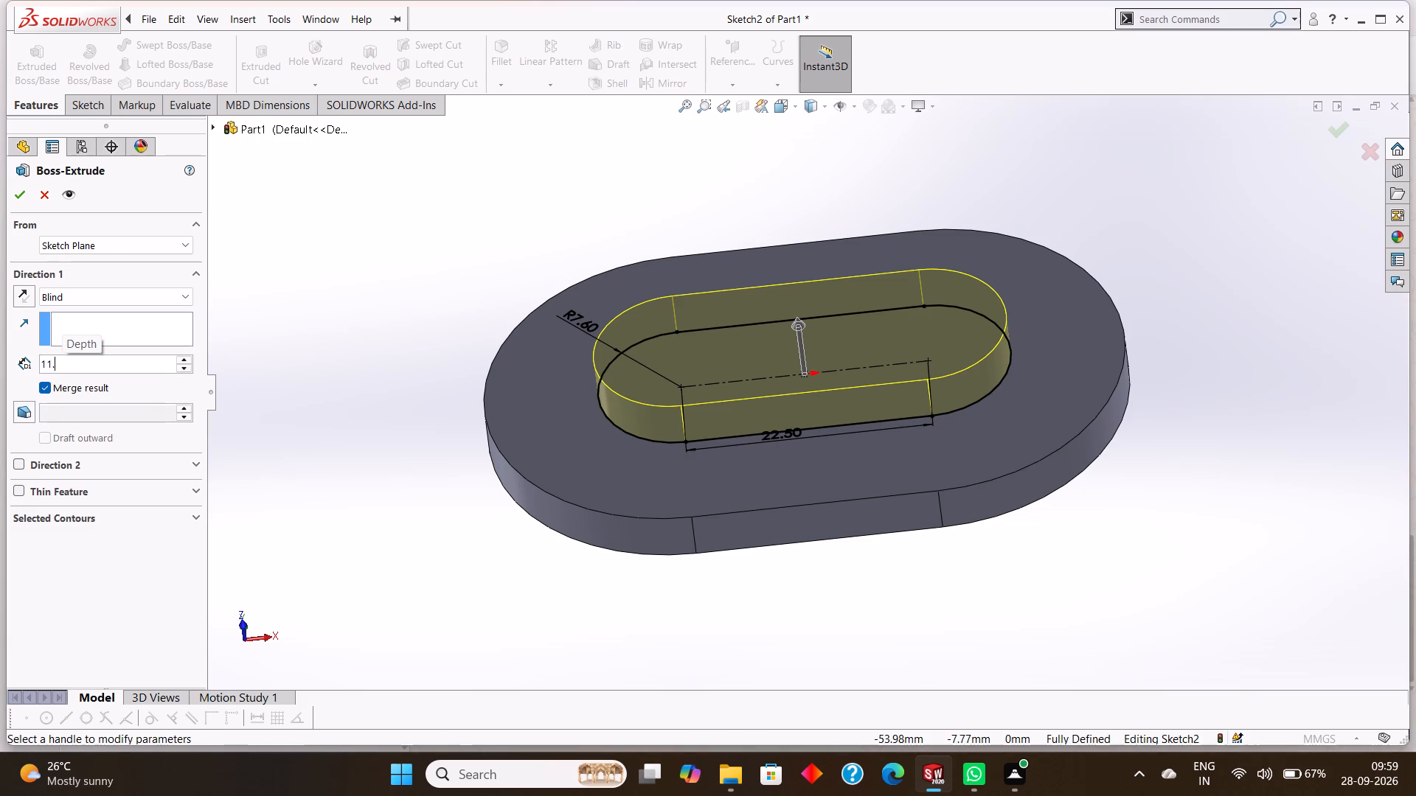
pyautogui.press('6')
pyautogui.press('Return')
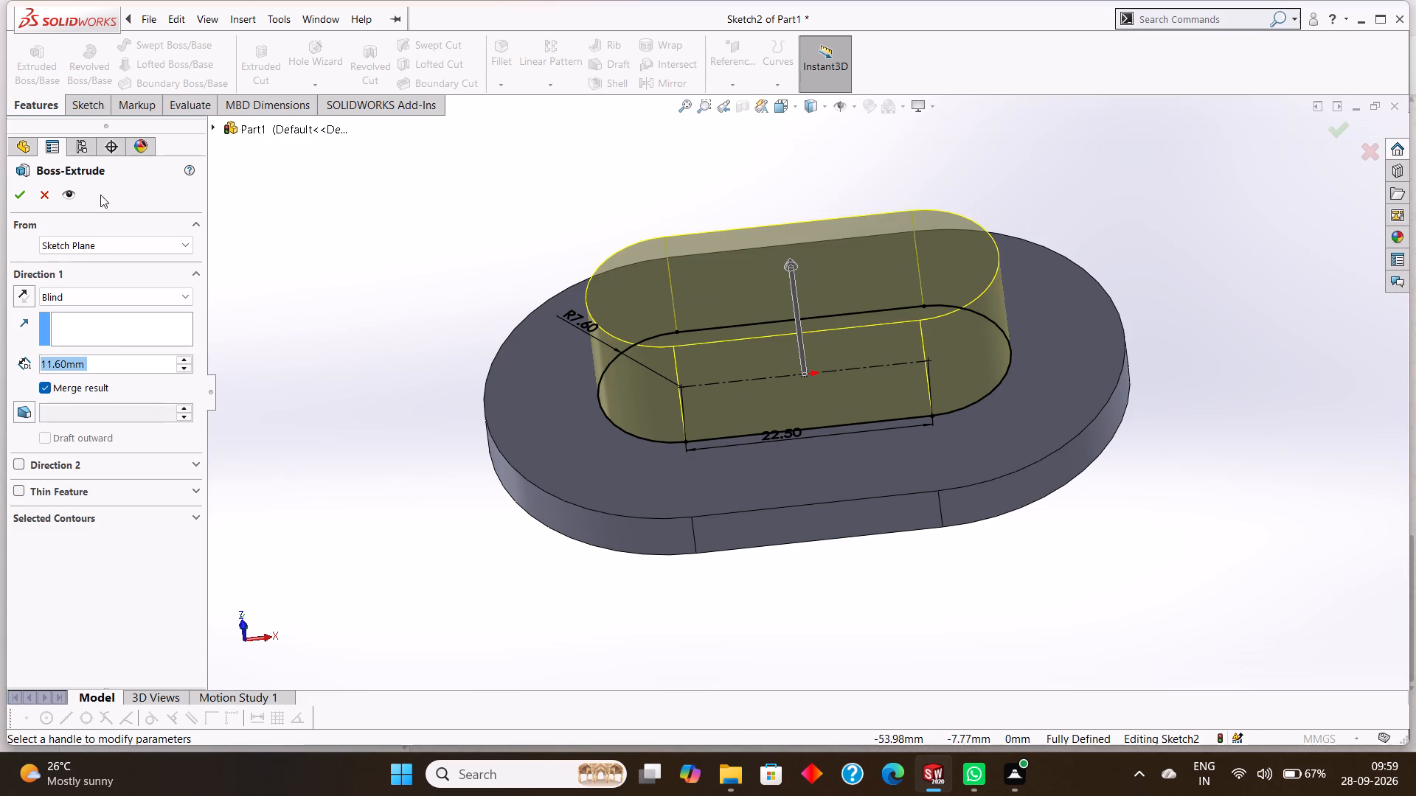
pyautogui.click(15, 202)
pyautogui.click(459, 239)
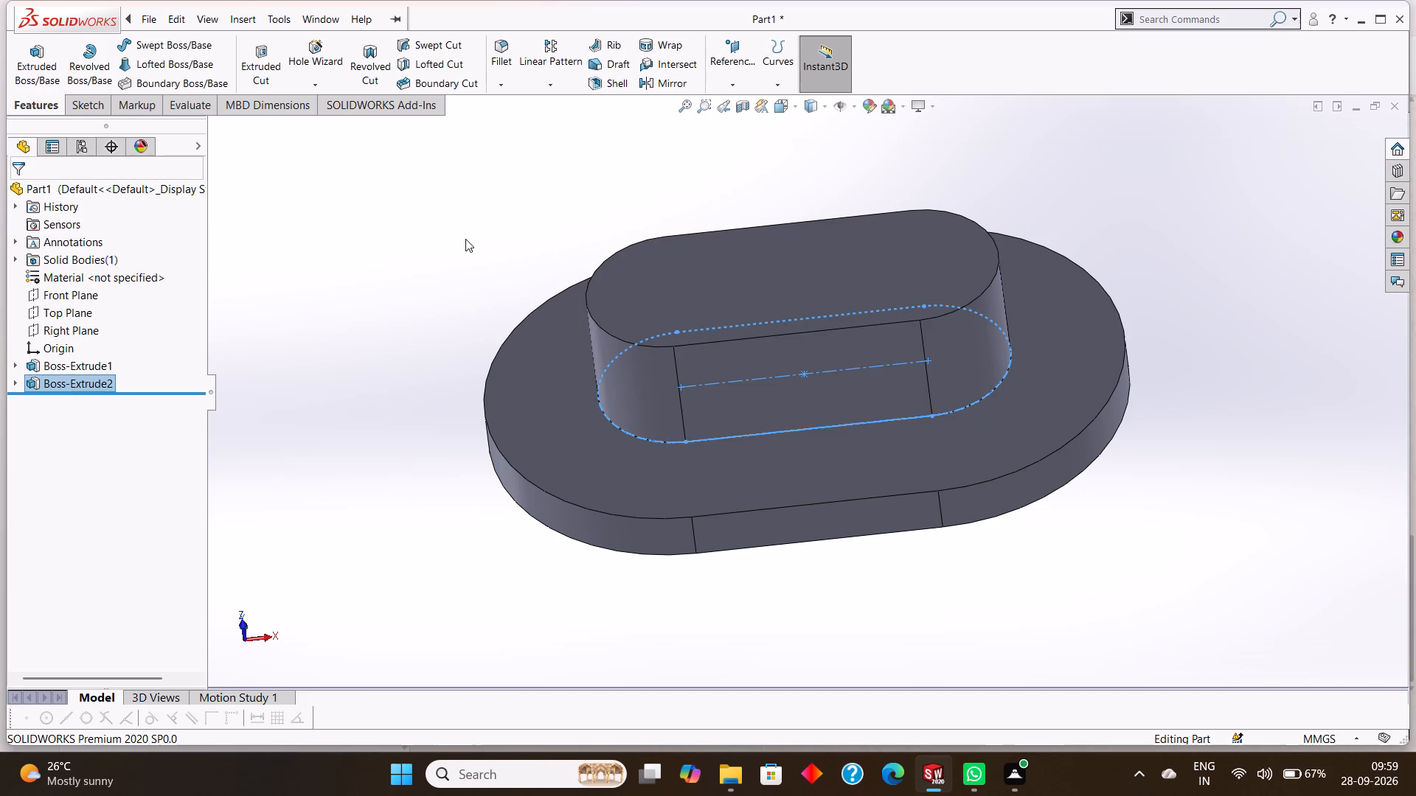
# Start a new sketch on the end face of the raised slot boss, viewed straight on.
pyautogui.click(800, 268)
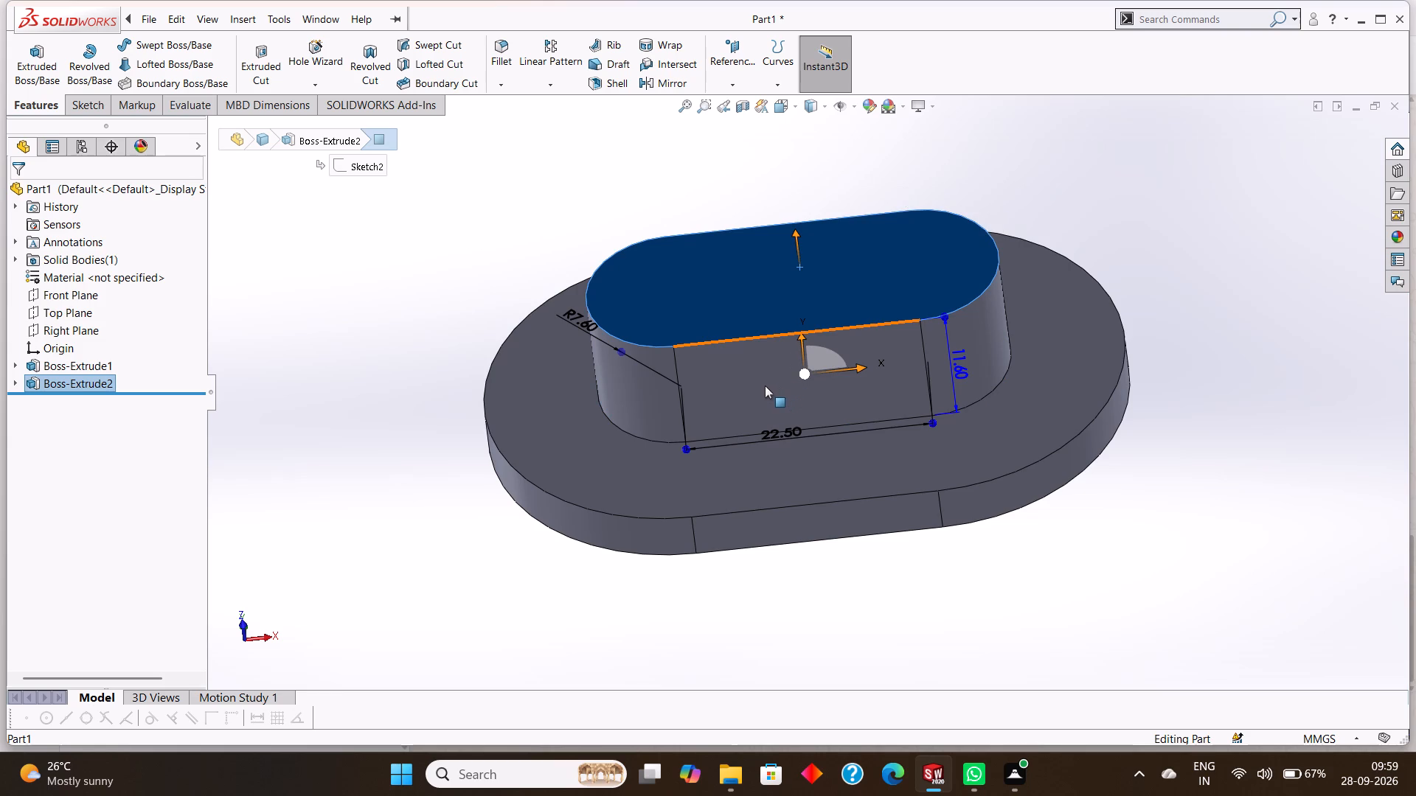
pyautogui.hotkey('ctrl', '8')
pyautogui.rightClick(755, 360)
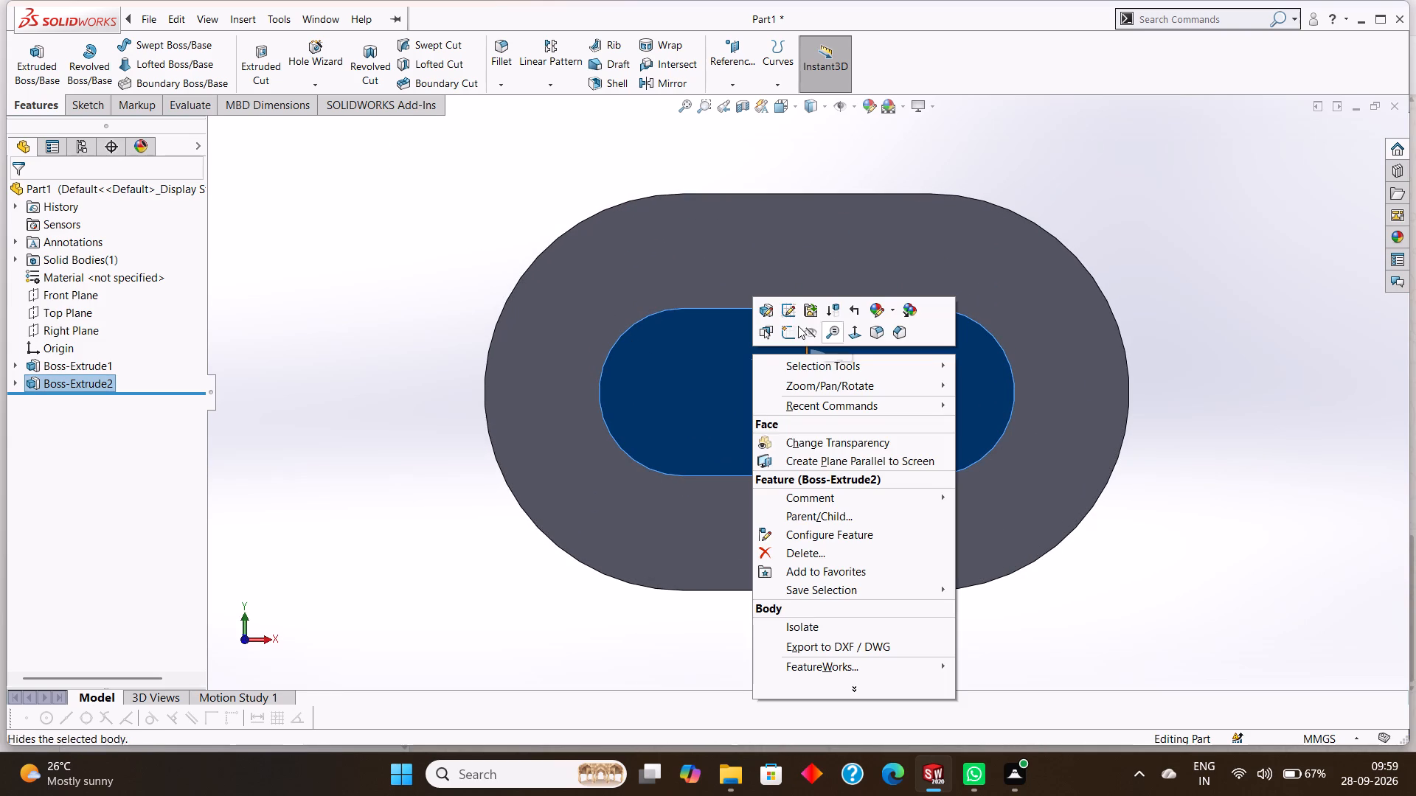
pyautogui.click(786, 328)
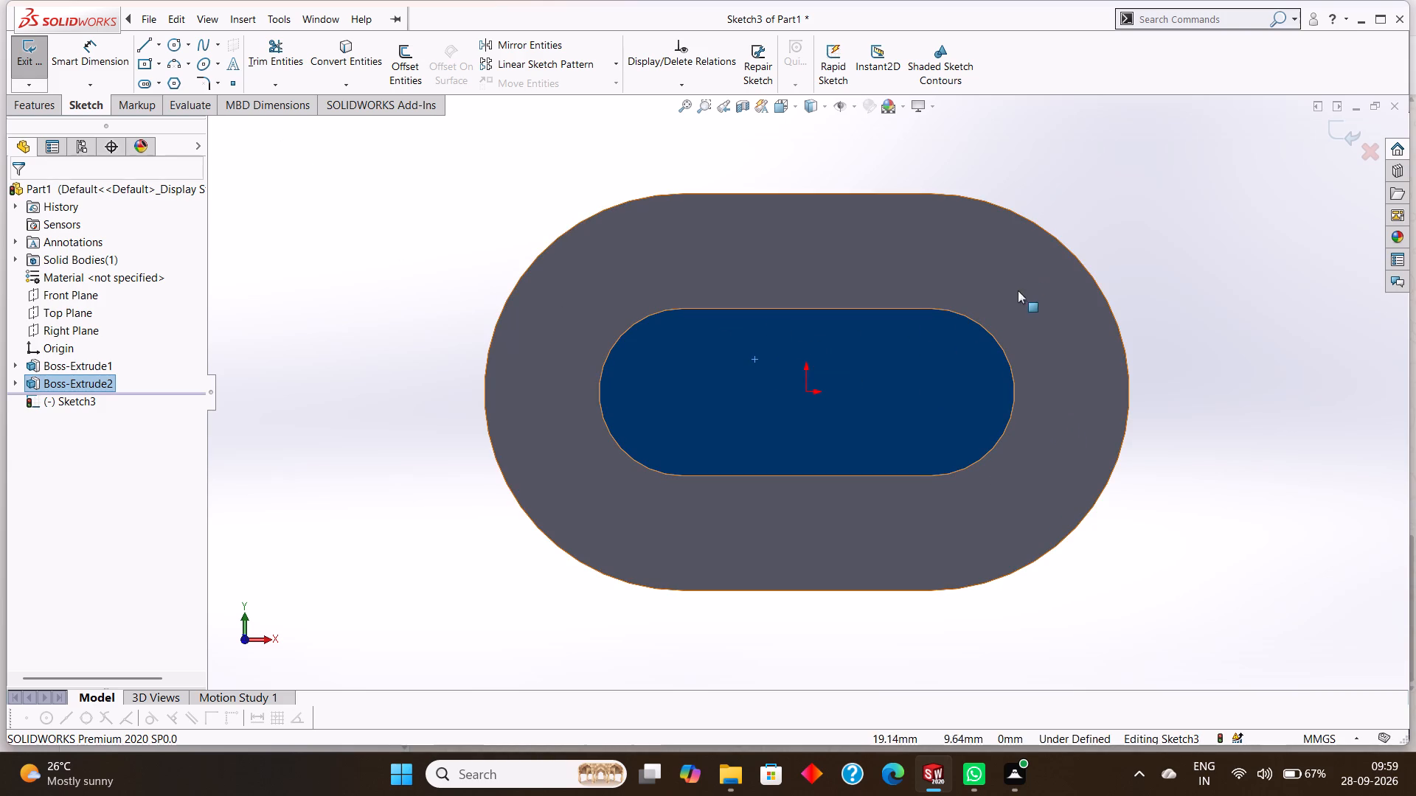
pyautogui.press('Escape')
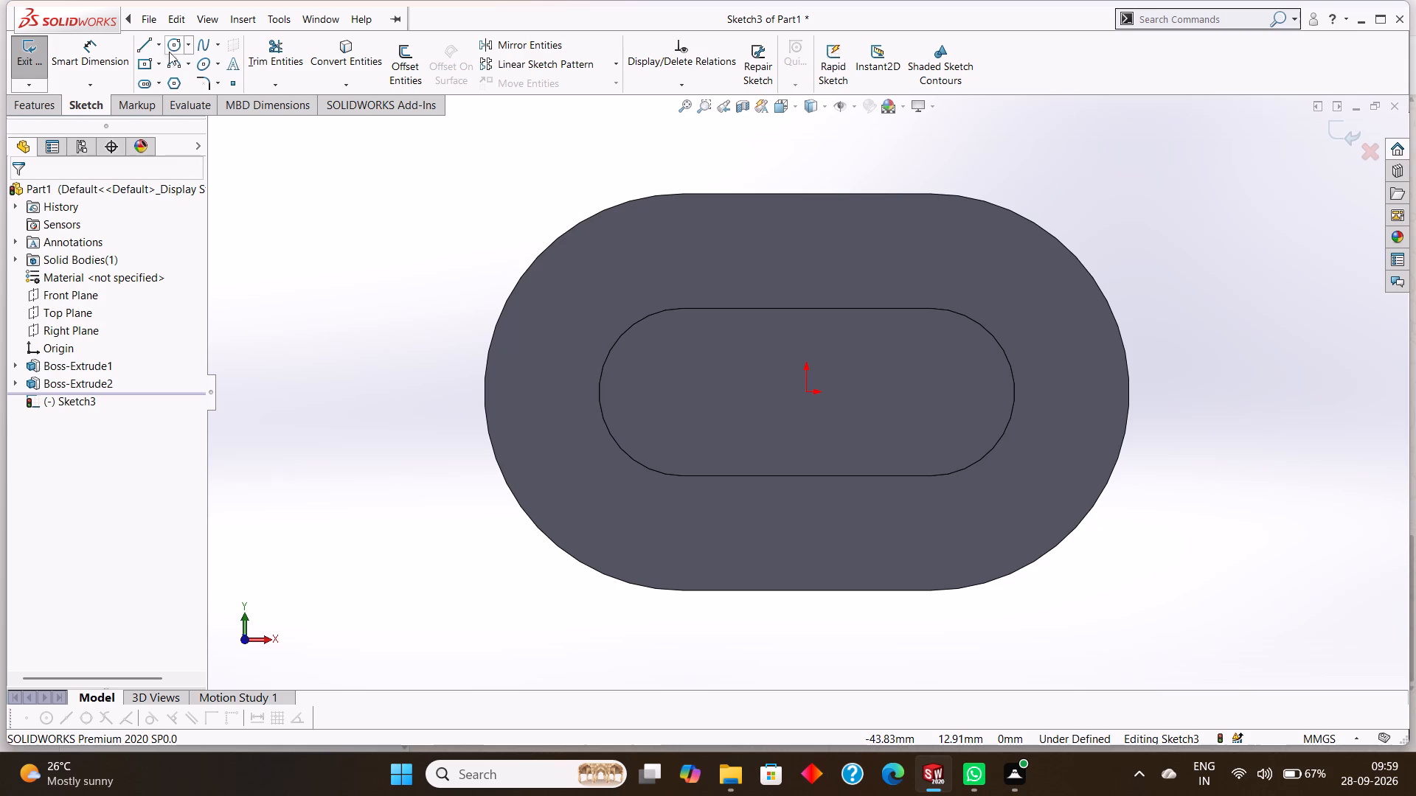
# Sketch a horizontal centerpoint straight slot on the boss face, centred on the origin, about 21 mm between arc centres and 5.5 mm wide.
pyautogui.click(159, 81)
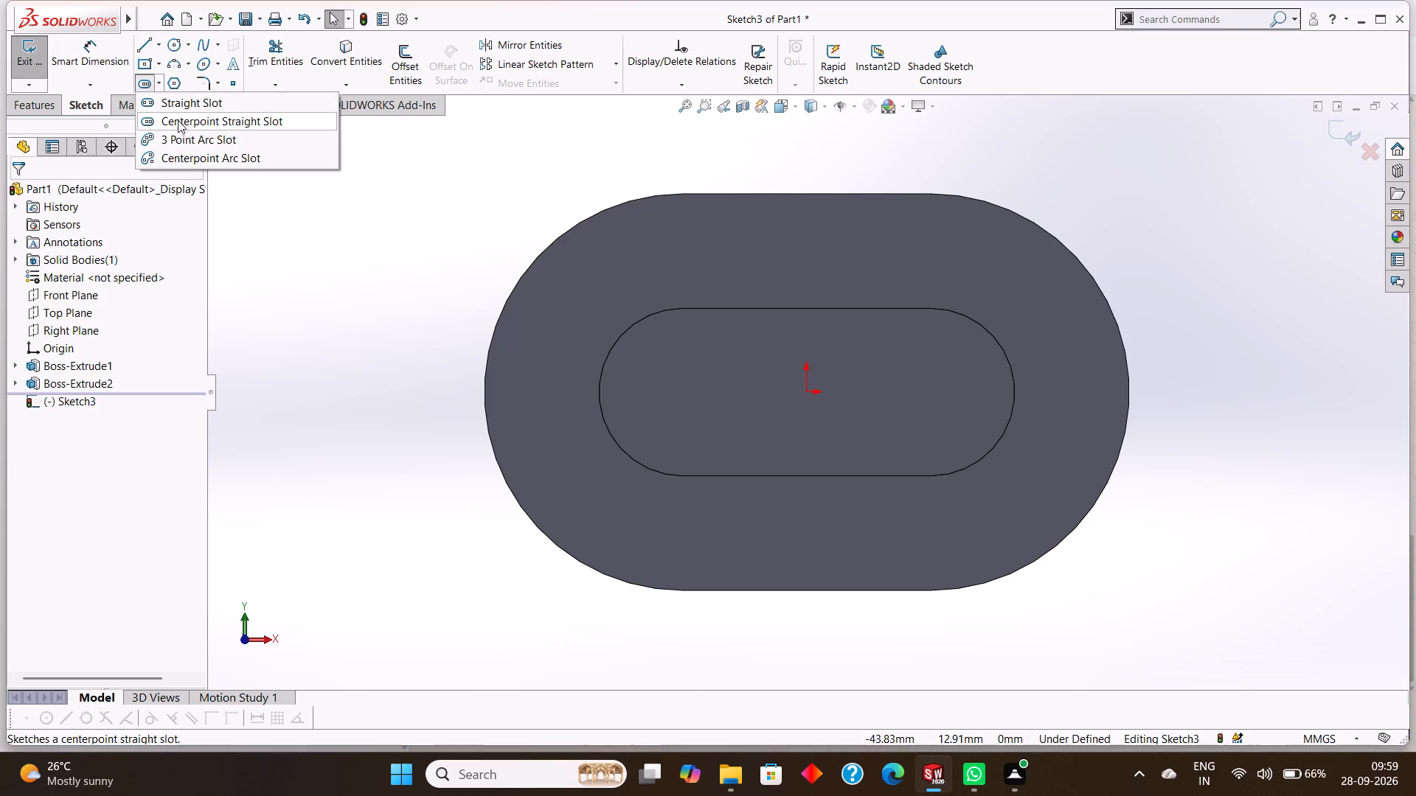
pyautogui.click(180, 122)
pyautogui.click(807, 392)
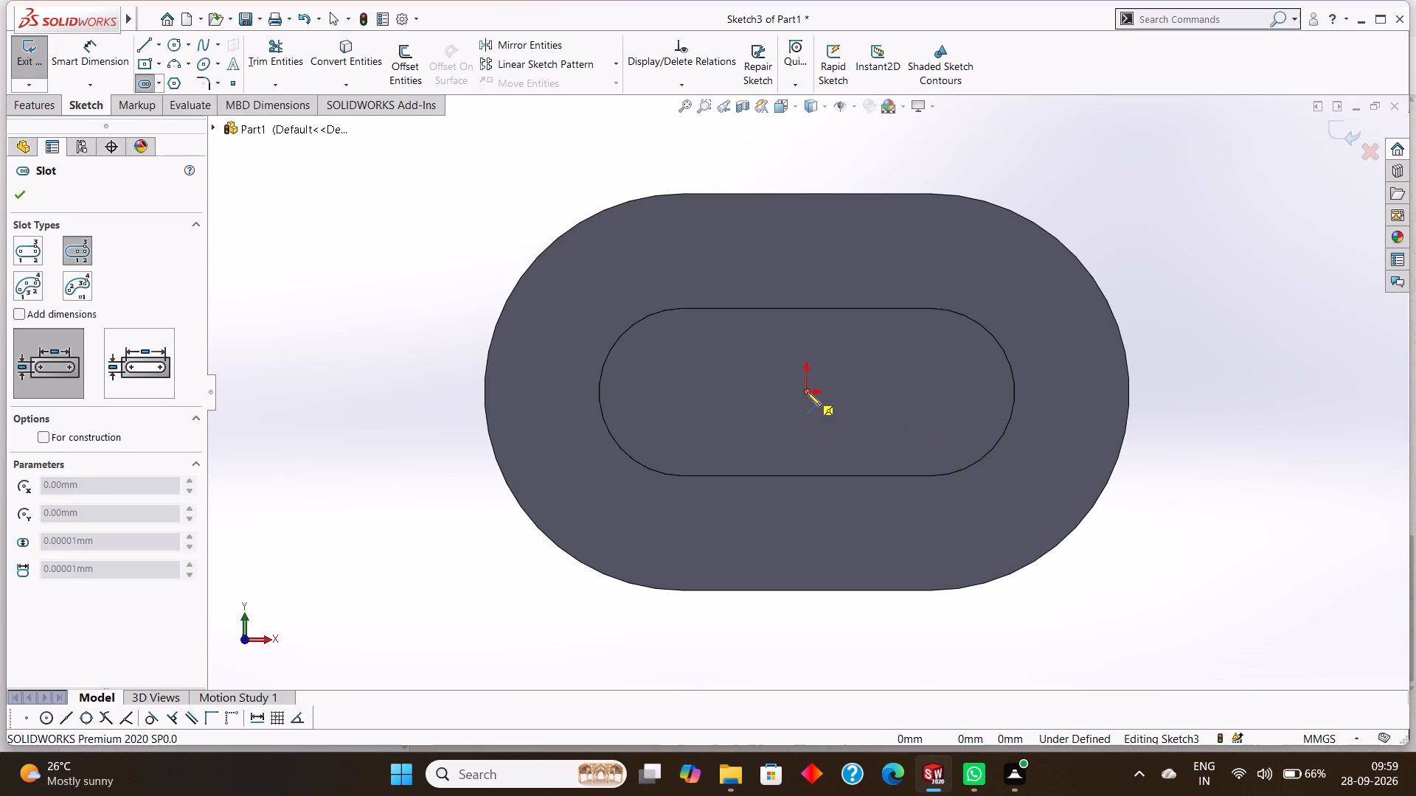
pyautogui.click(923, 389)
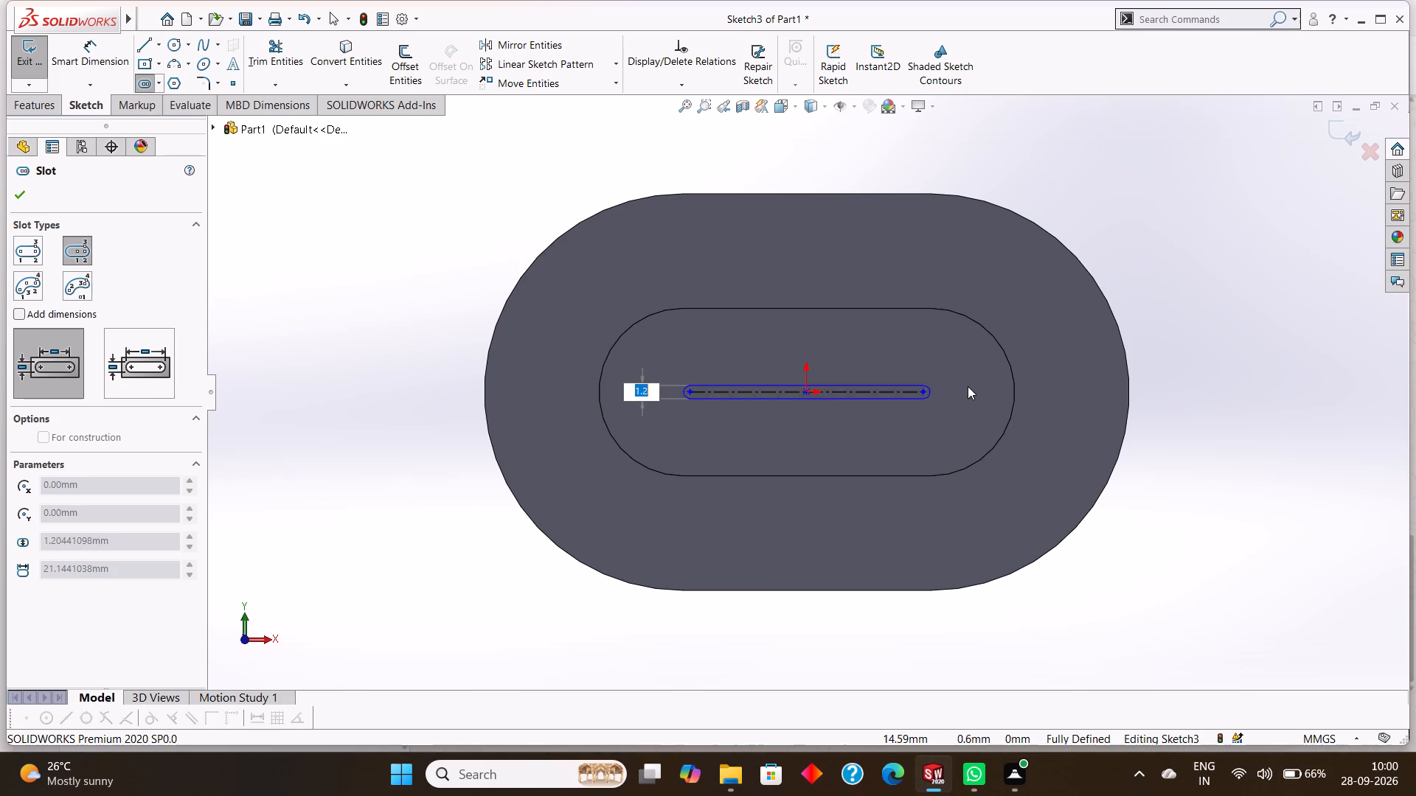
pyautogui.click(959, 362)
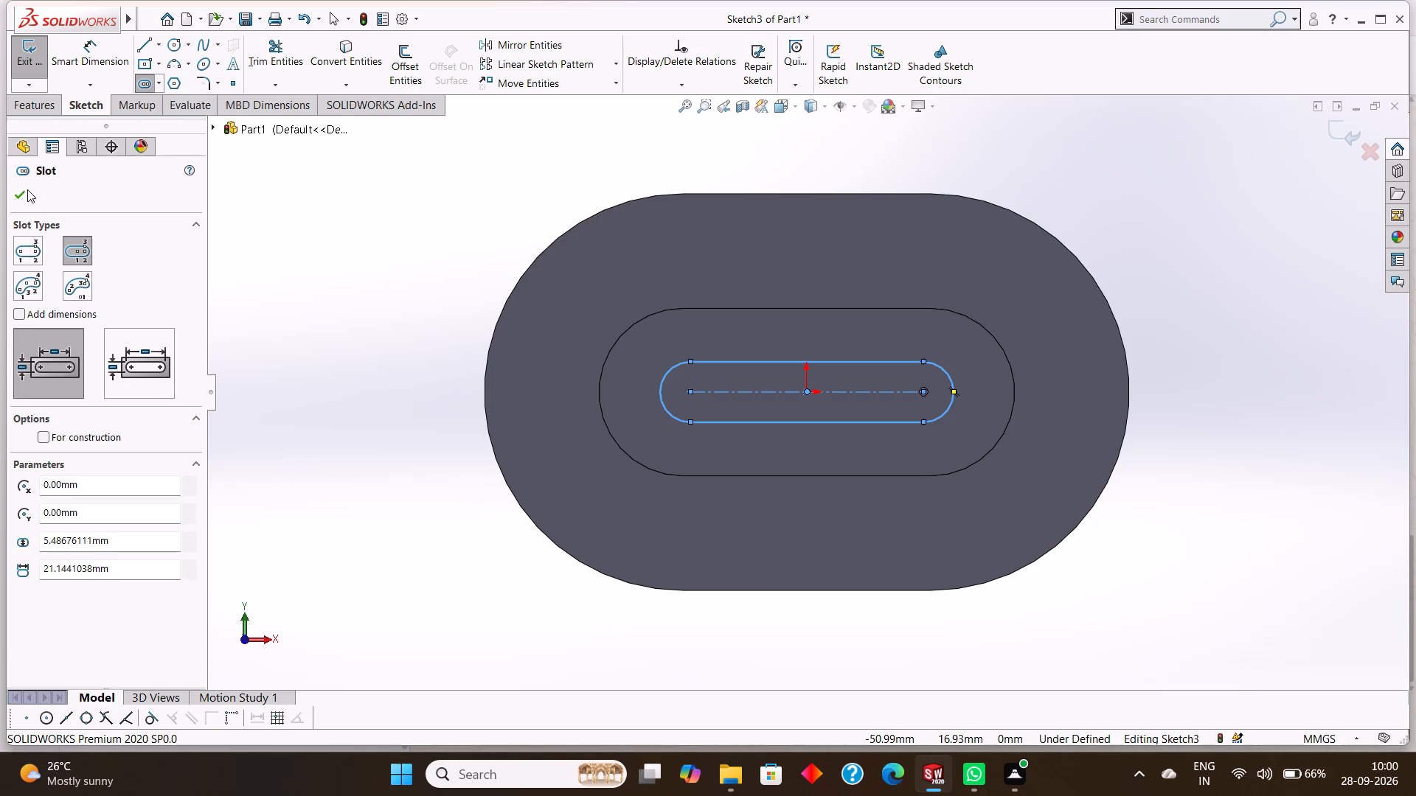
pyautogui.click(9, 199)
# Dimension the distance between the arc centres of the slot on the boss face as 22.5 mm.
pyautogui.click(95, 60)
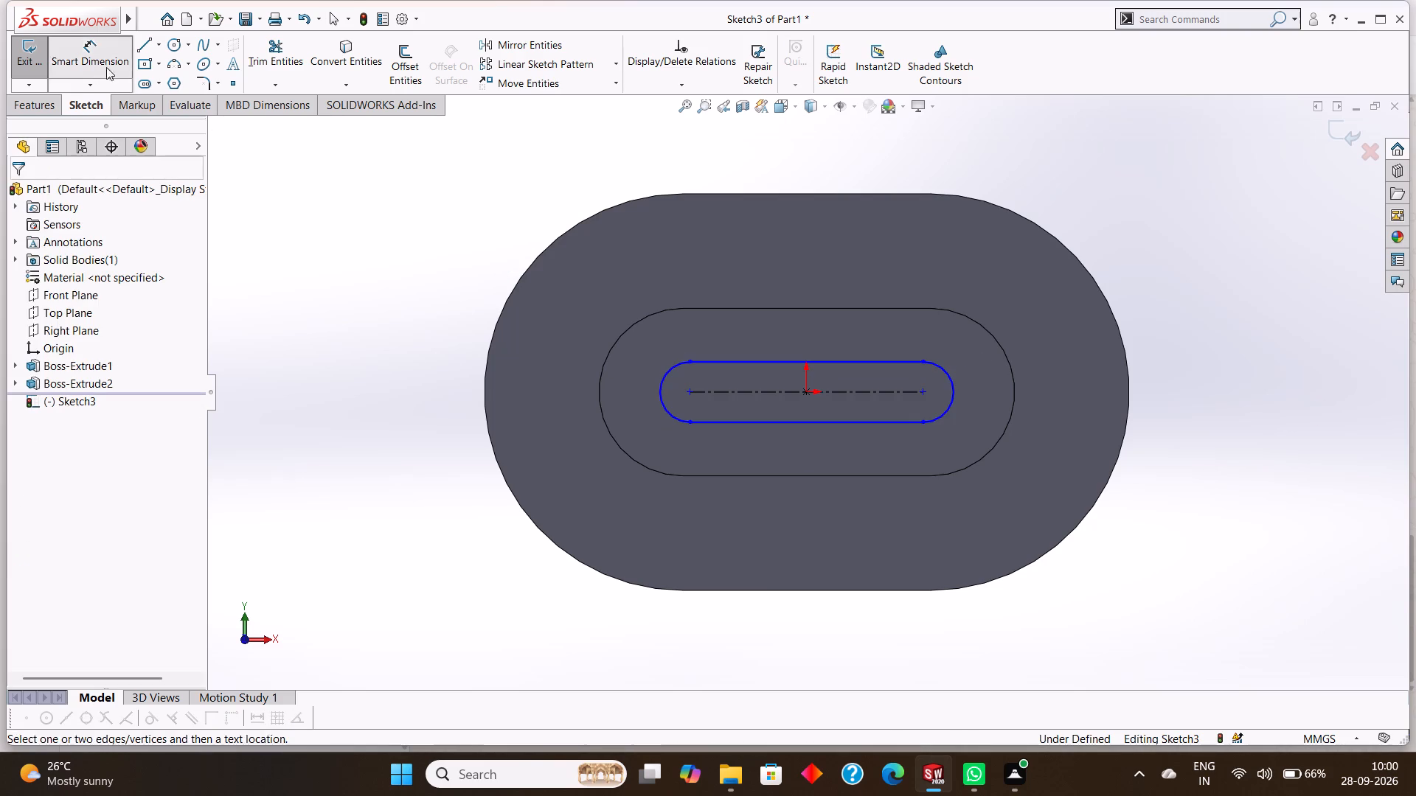
pyautogui.click(729, 390)
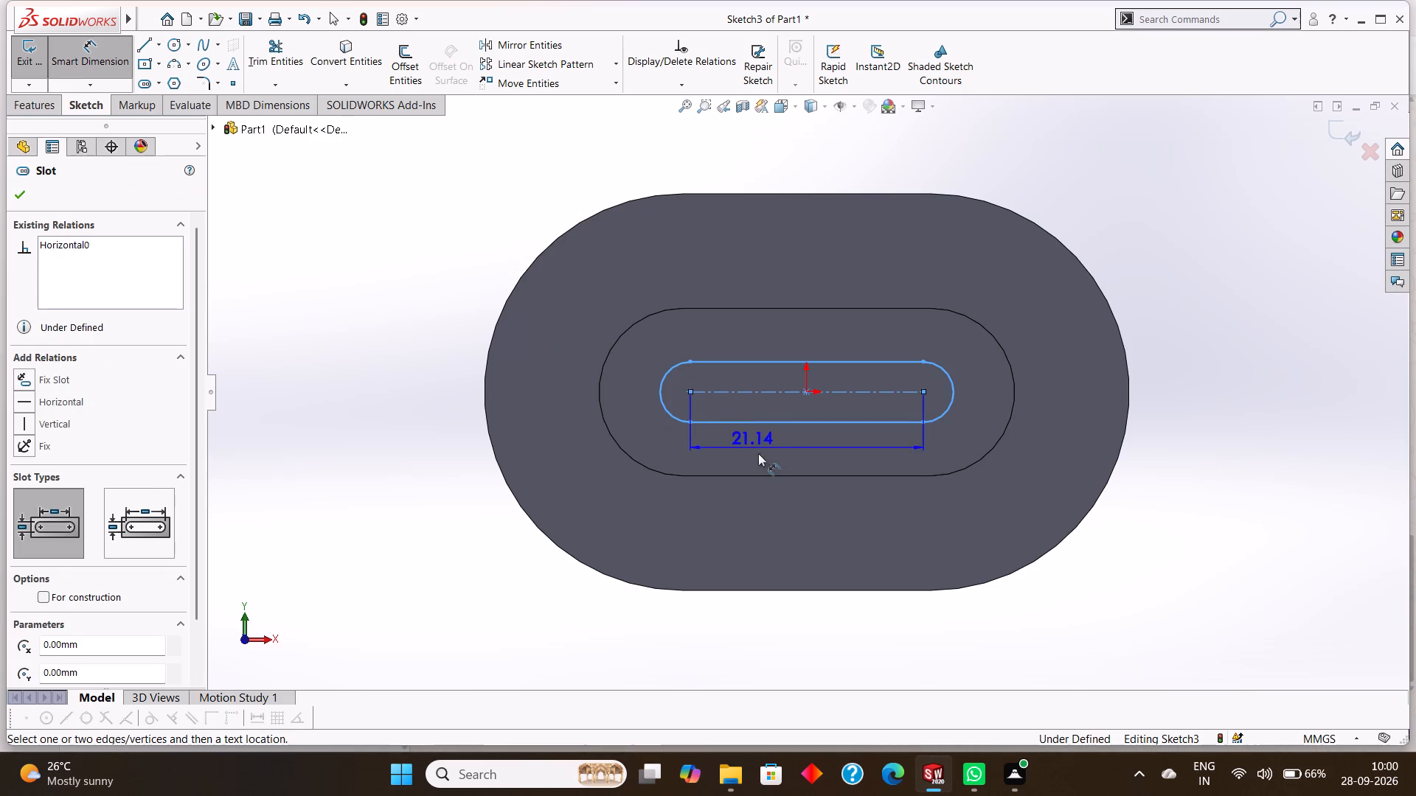
pyautogui.click(802, 456)
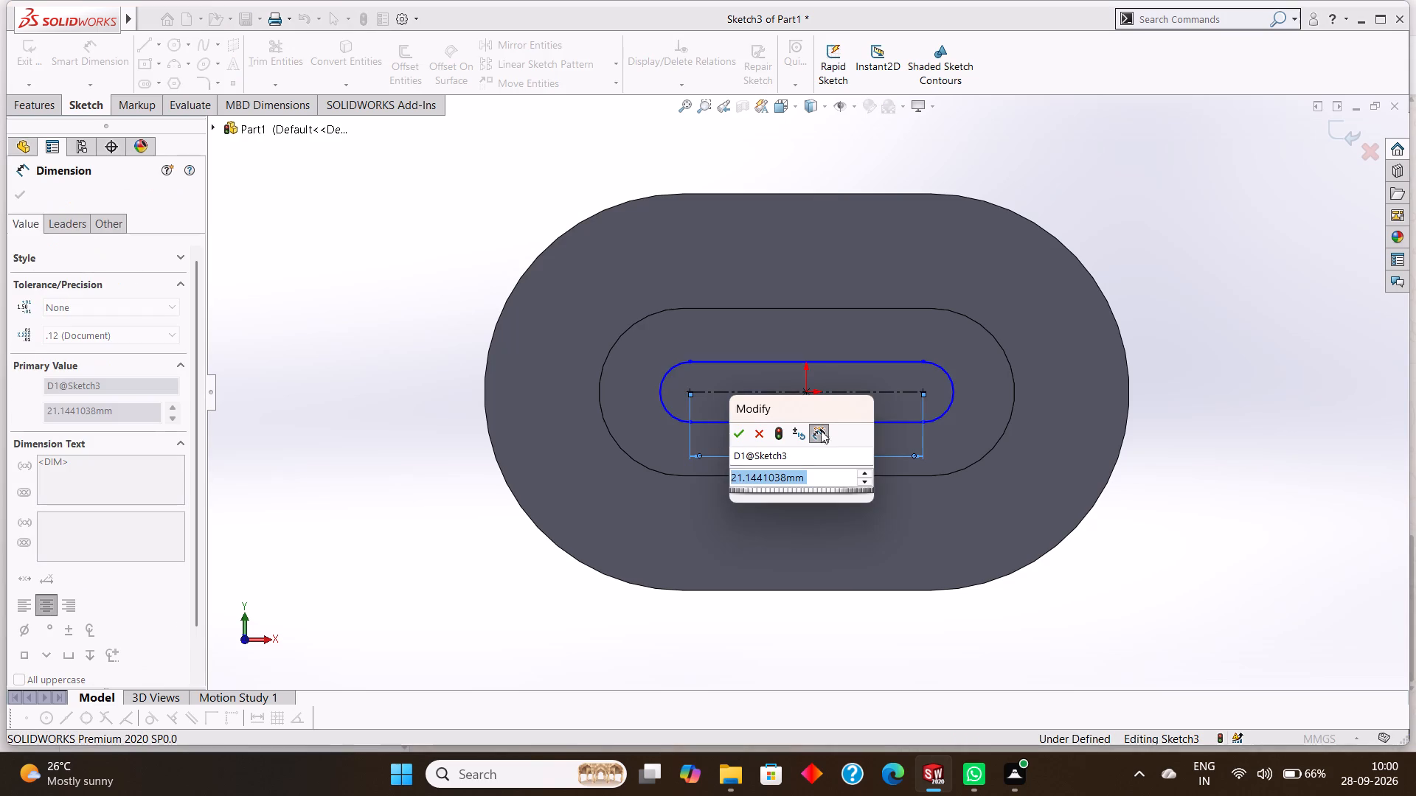
pyautogui.press('BackSpace')
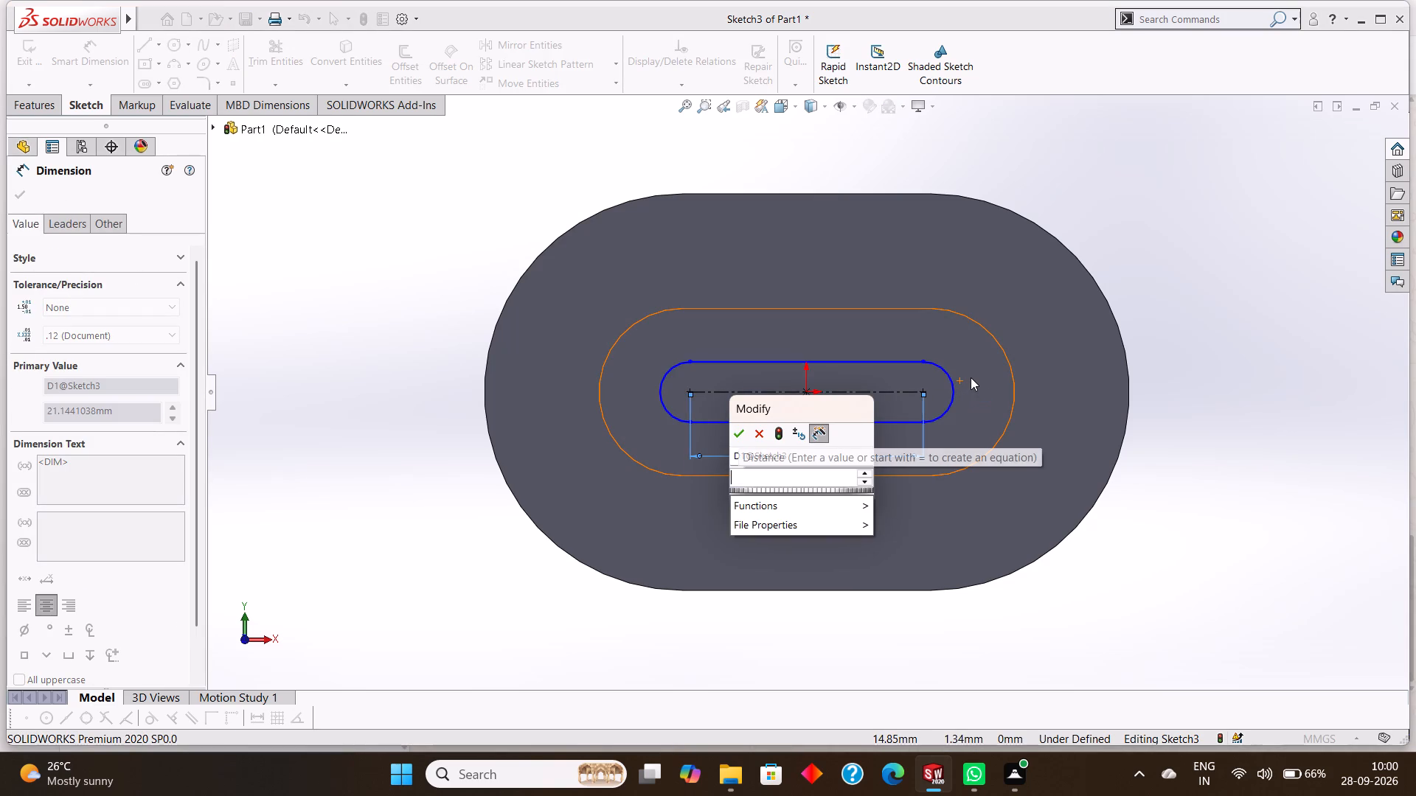
pyautogui.write('22.5')
pyautogui.press('Return')
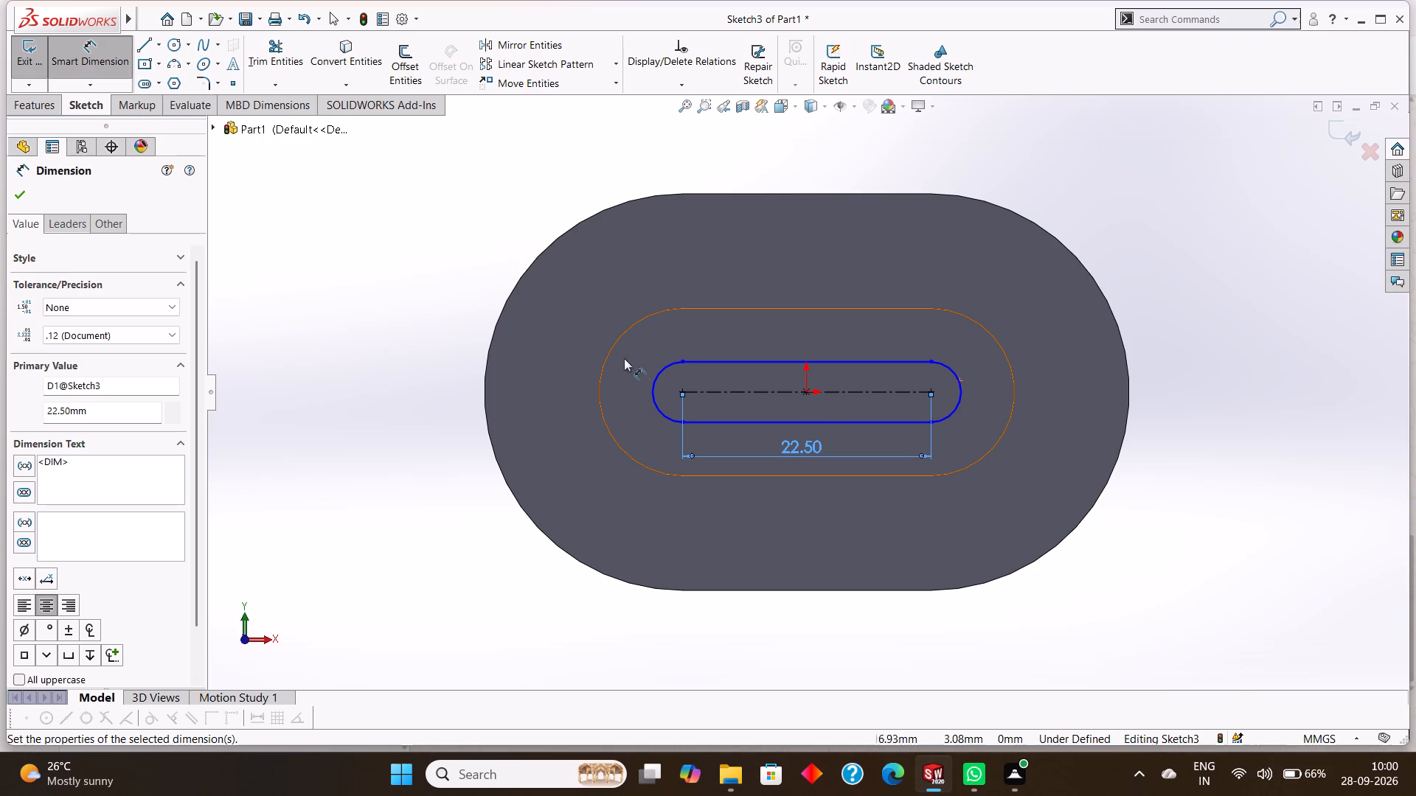
# Dimension the end arc of the slot on the boss face with a radius of 5 mm.
pyautogui.click(661, 368)
pyautogui.click(645, 346)
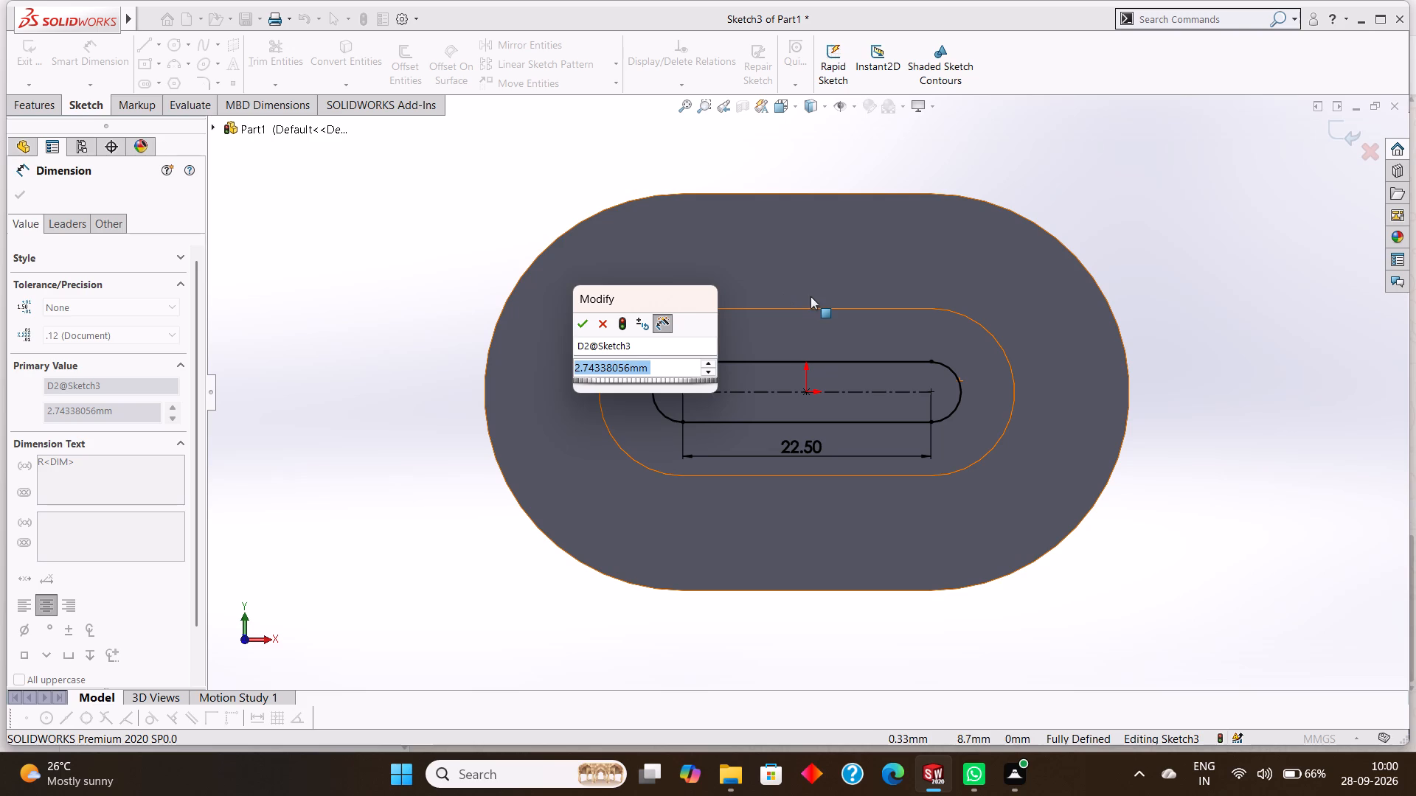
pyautogui.press('BackSpace')
pyautogui.press('5')
pyautogui.press('Return')
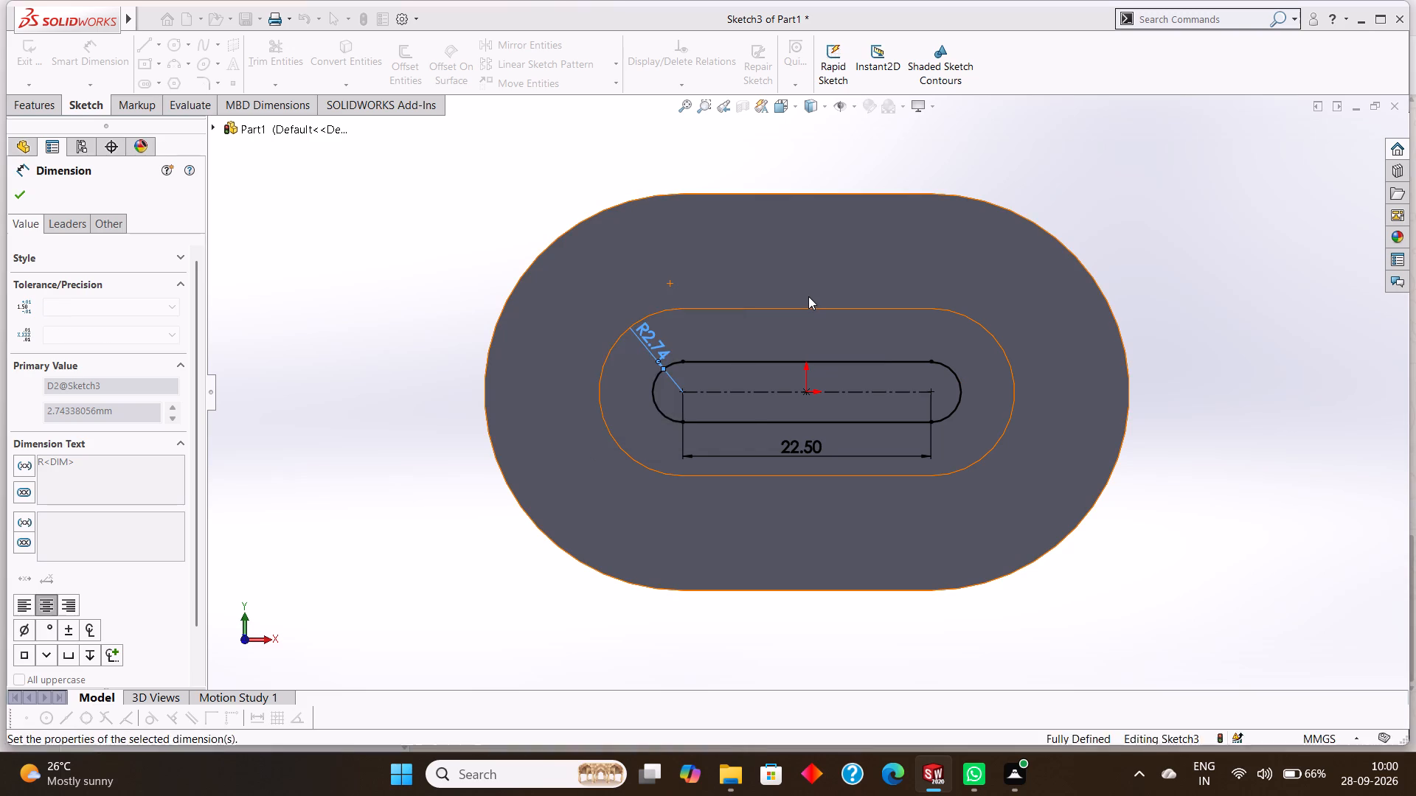
pyautogui.click(29, 193)
# Cut-extrude the slot sketch on the boss face into the boss to a blind depth of 5 mm.
pyautogui.click(21, 108)
pyautogui.click(245, 62)
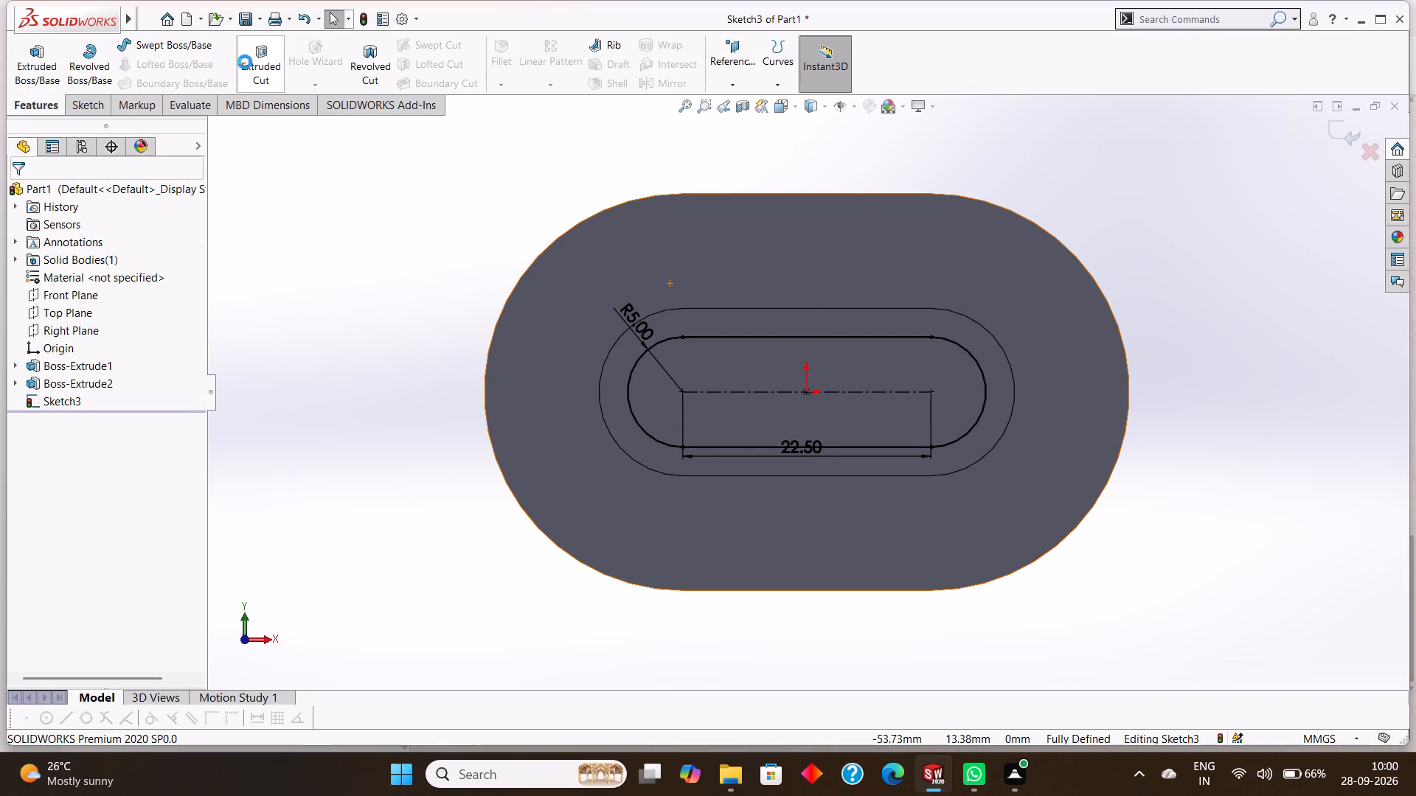
pyautogui.moveTo(1169, 554); pyautogui.dragTo(1162, 333, button='middle')
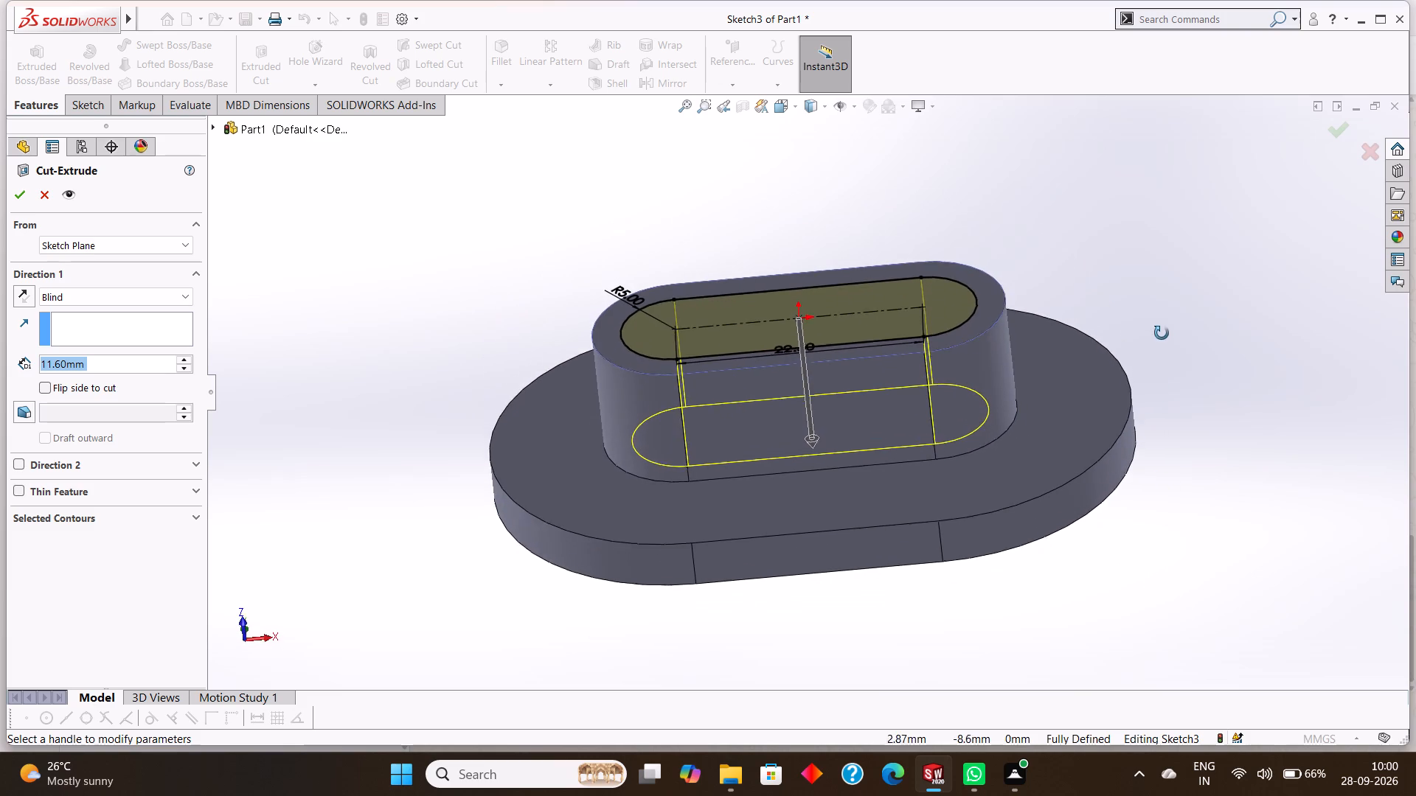
pyautogui.moveTo(1162, 333); pyautogui.dragTo(1162, 322, button='middle')
pyautogui.click(94, 348)
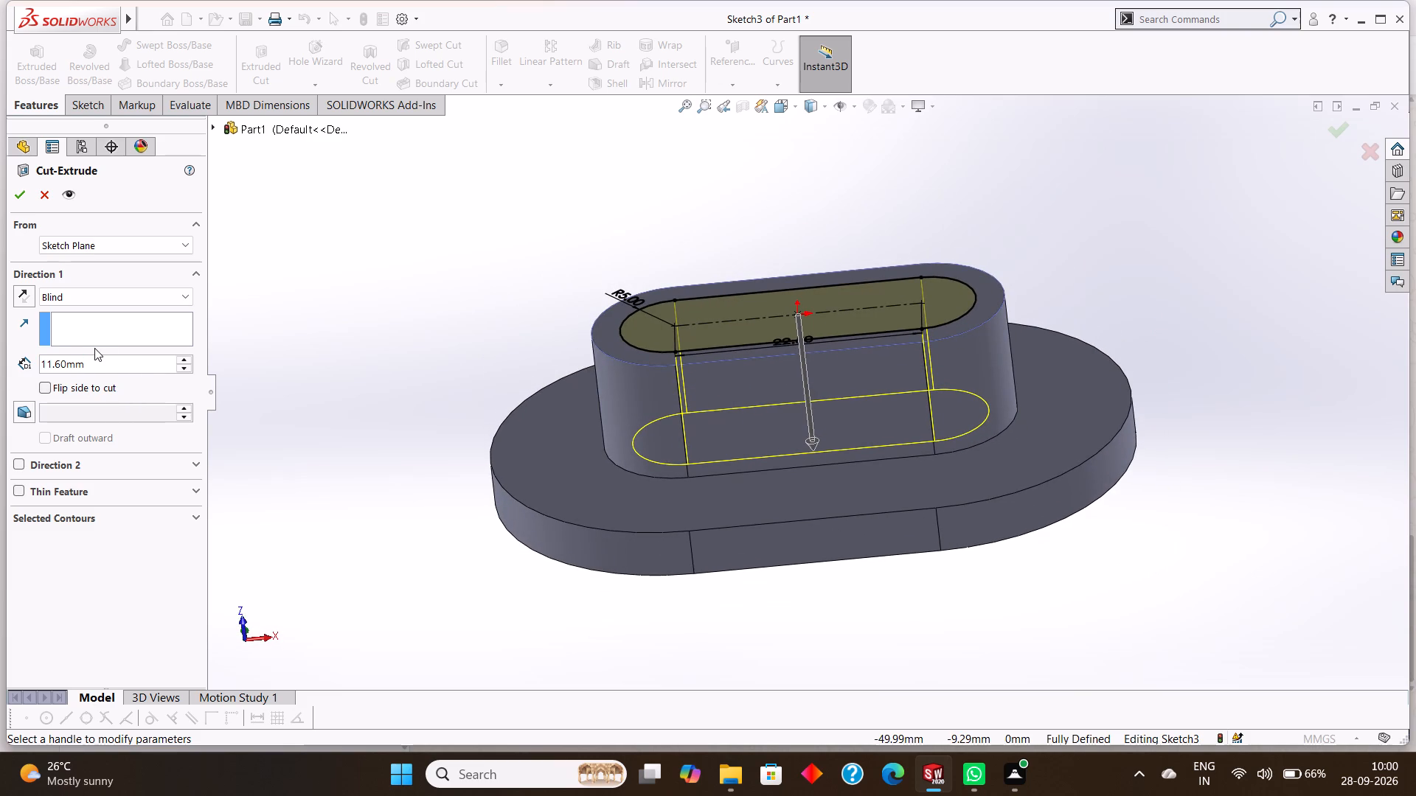
pyautogui.click(97, 350)
pyautogui.click(130, 366)
pyautogui.moveTo(151, 365); pyautogui.dragTo(0, 363)
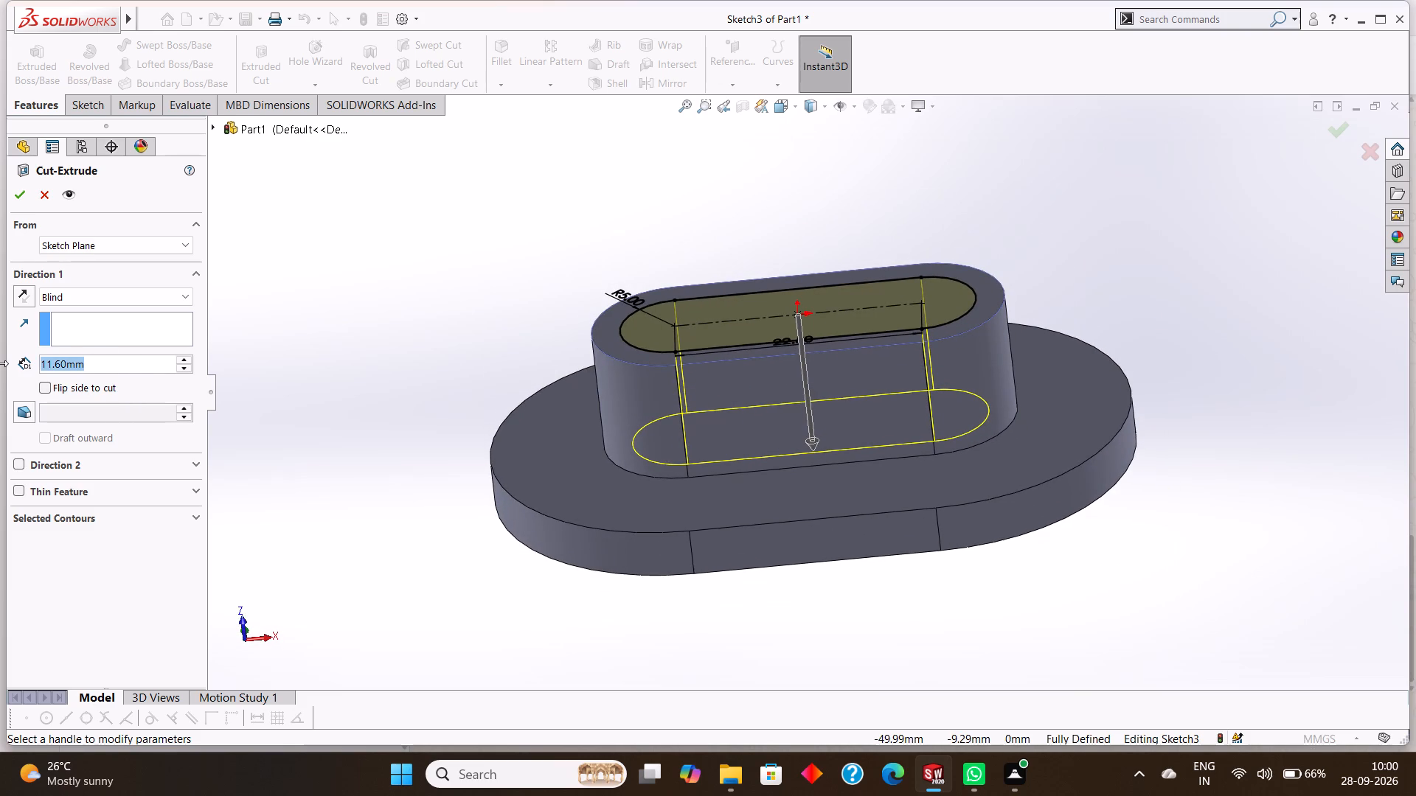
pyautogui.press('5')
pyautogui.press('Return')
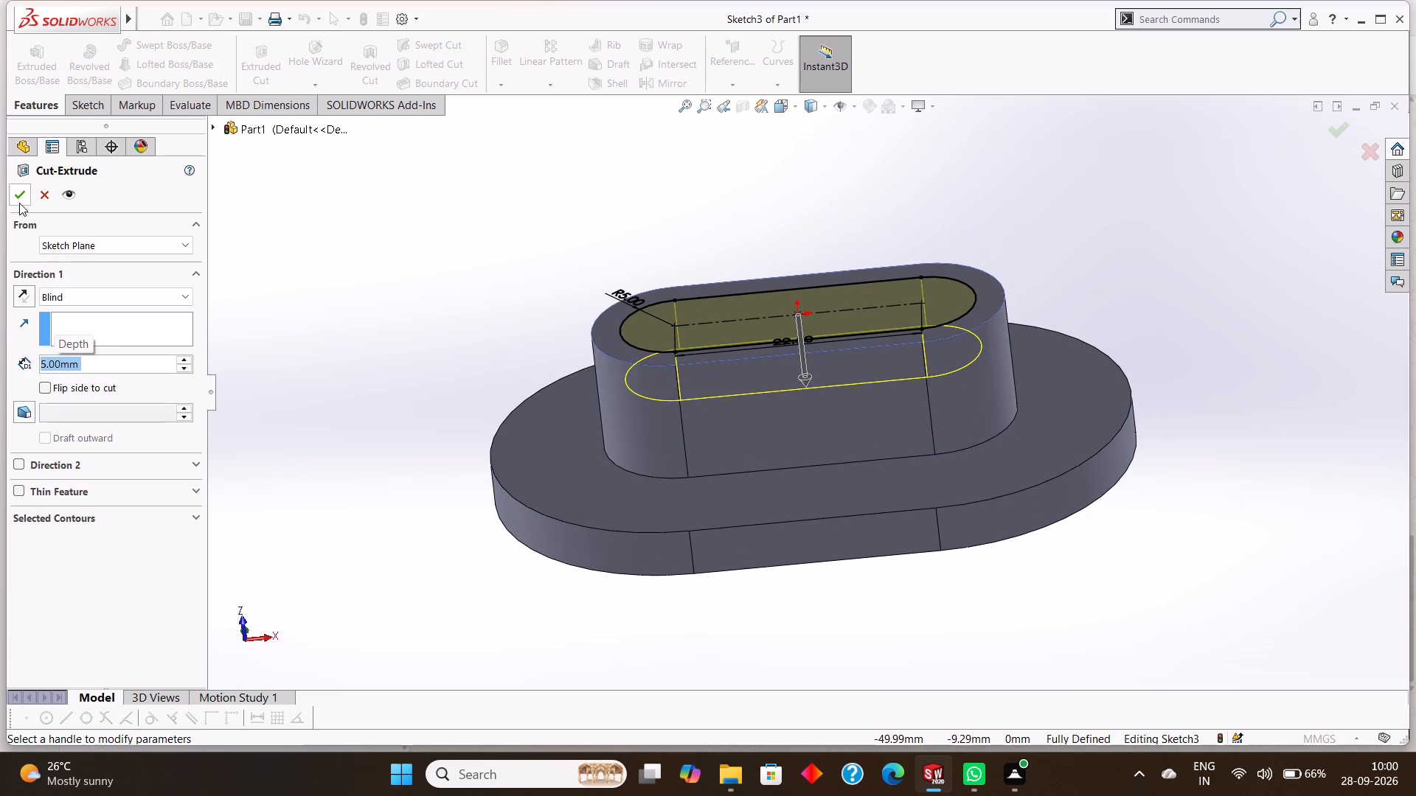
pyautogui.click(20, 196)
pyautogui.click(364, 227)
# Examine the slot pocket, raised boss and base plate from several angles.
pyautogui.moveTo(399, 211); pyautogui.dragTo(405, 220, button='middle')
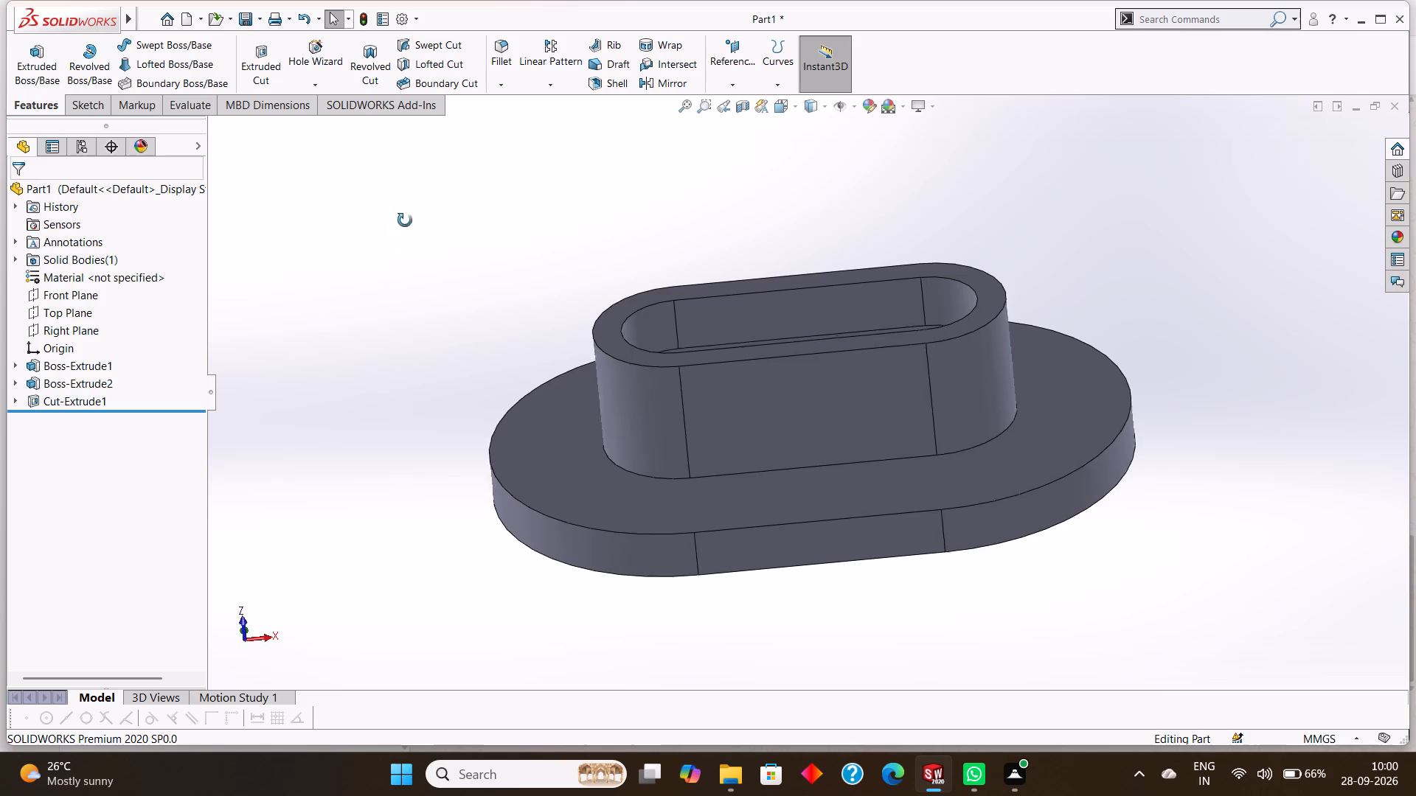
pyautogui.moveTo(405, 220); pyautogui.dragTo(407, 274, button='middle')
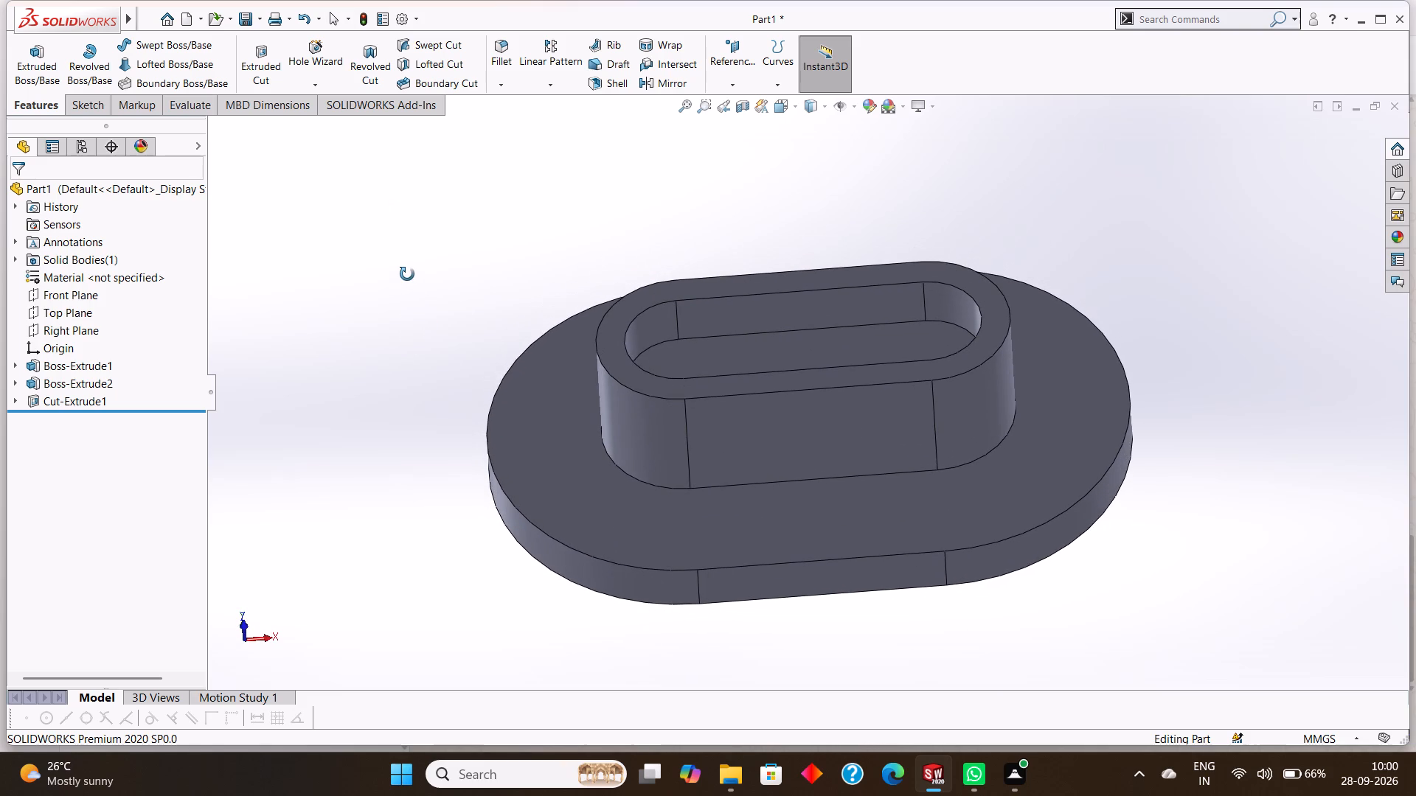
pyautogui.moveTo(407, 274); pyautogui.dragTo(412, 280, button='middle')
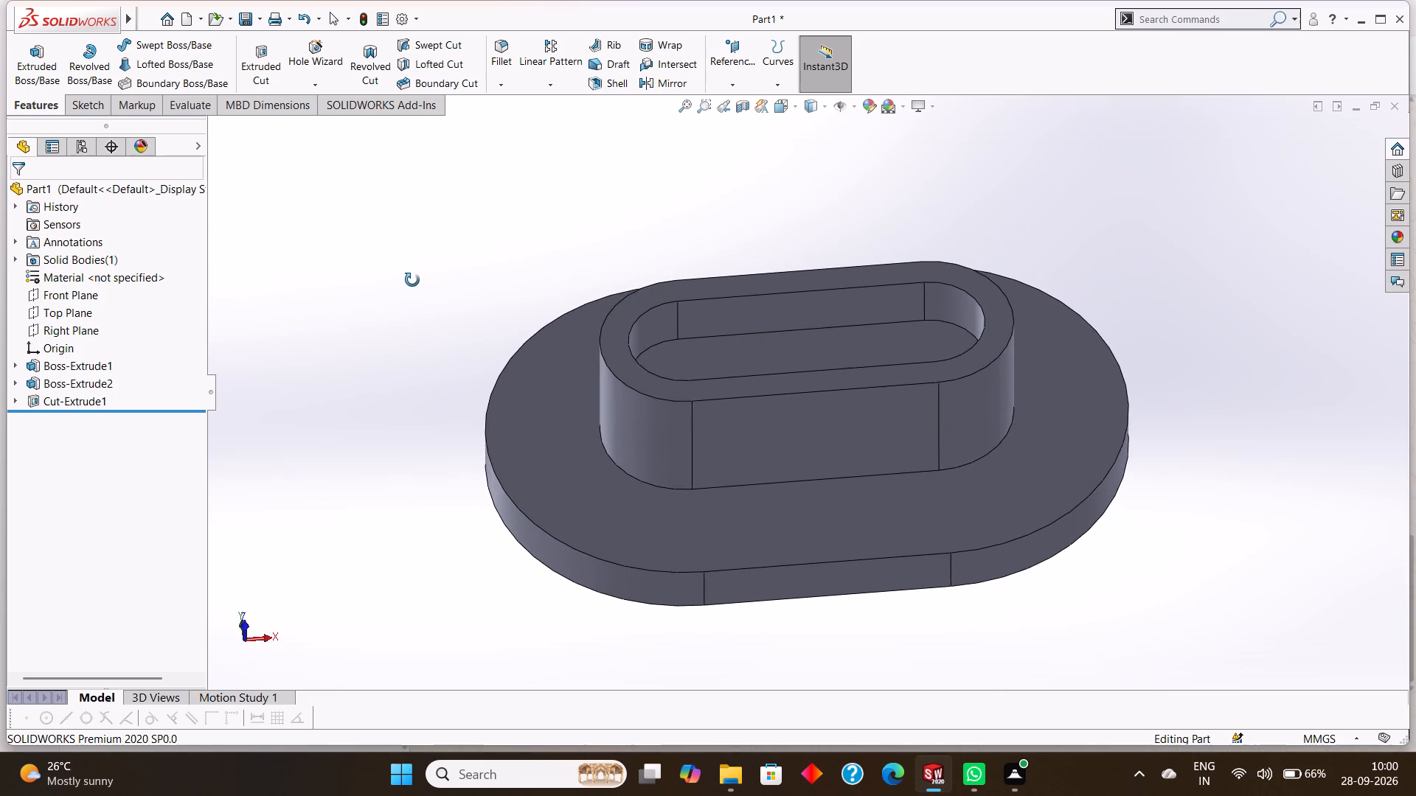
pyautogui.moveTo(412, 280); pyautogui.dragTo(431, 335, button='middle')
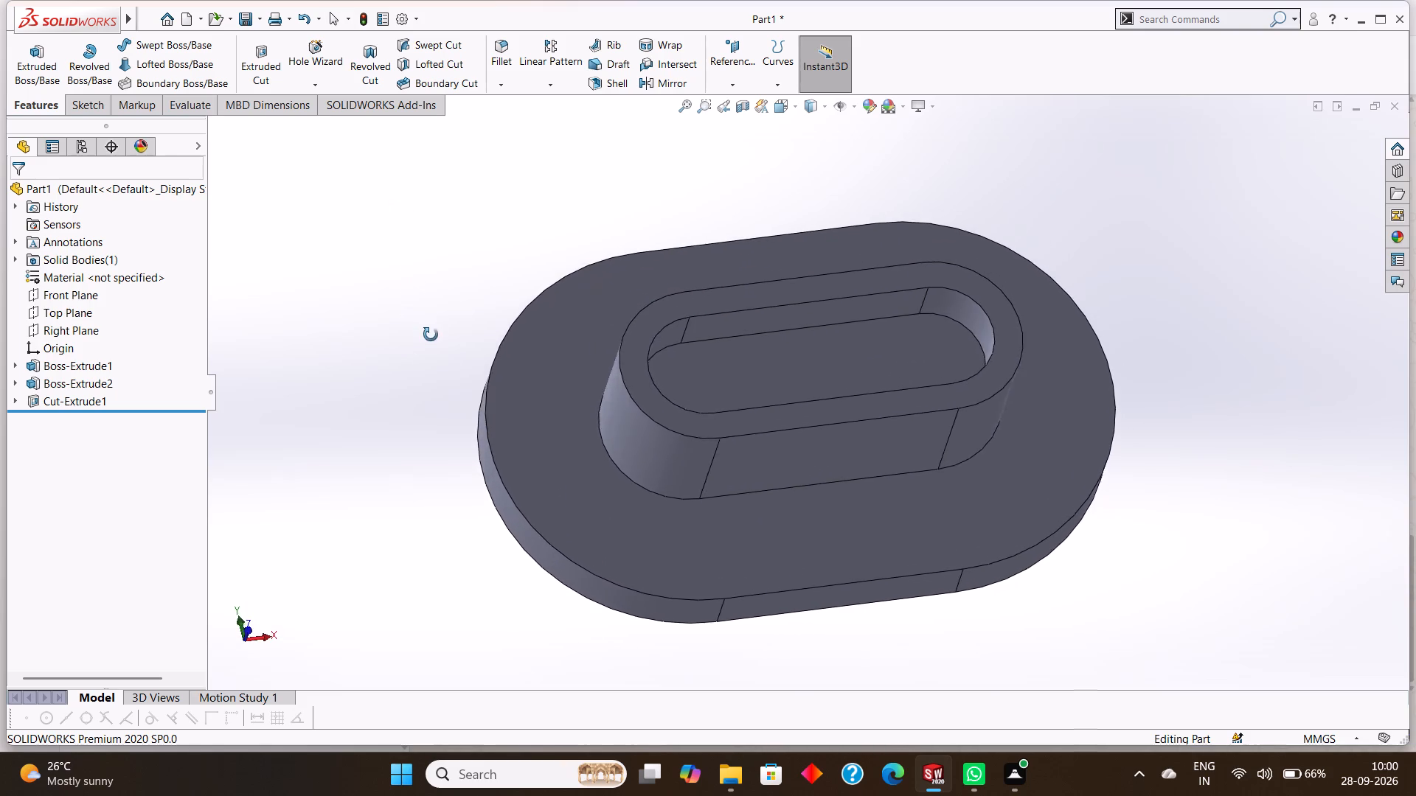
pyautogui.moveTo(431, 335); pyautogui.dragTo(426, 333, button='middle')
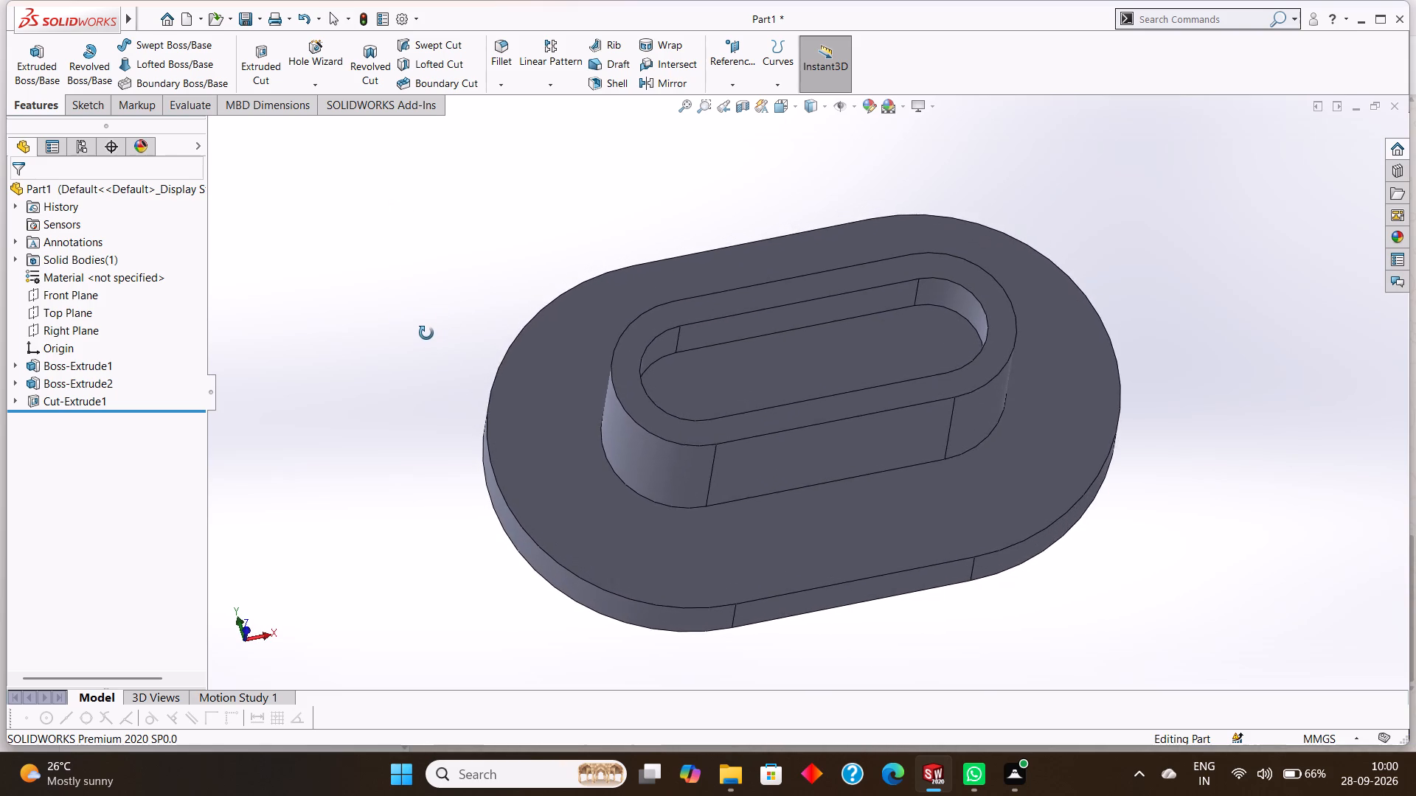
pyautogui.moveTo(426, 333); pyautogui.dragTo(430, 339, button='middle')
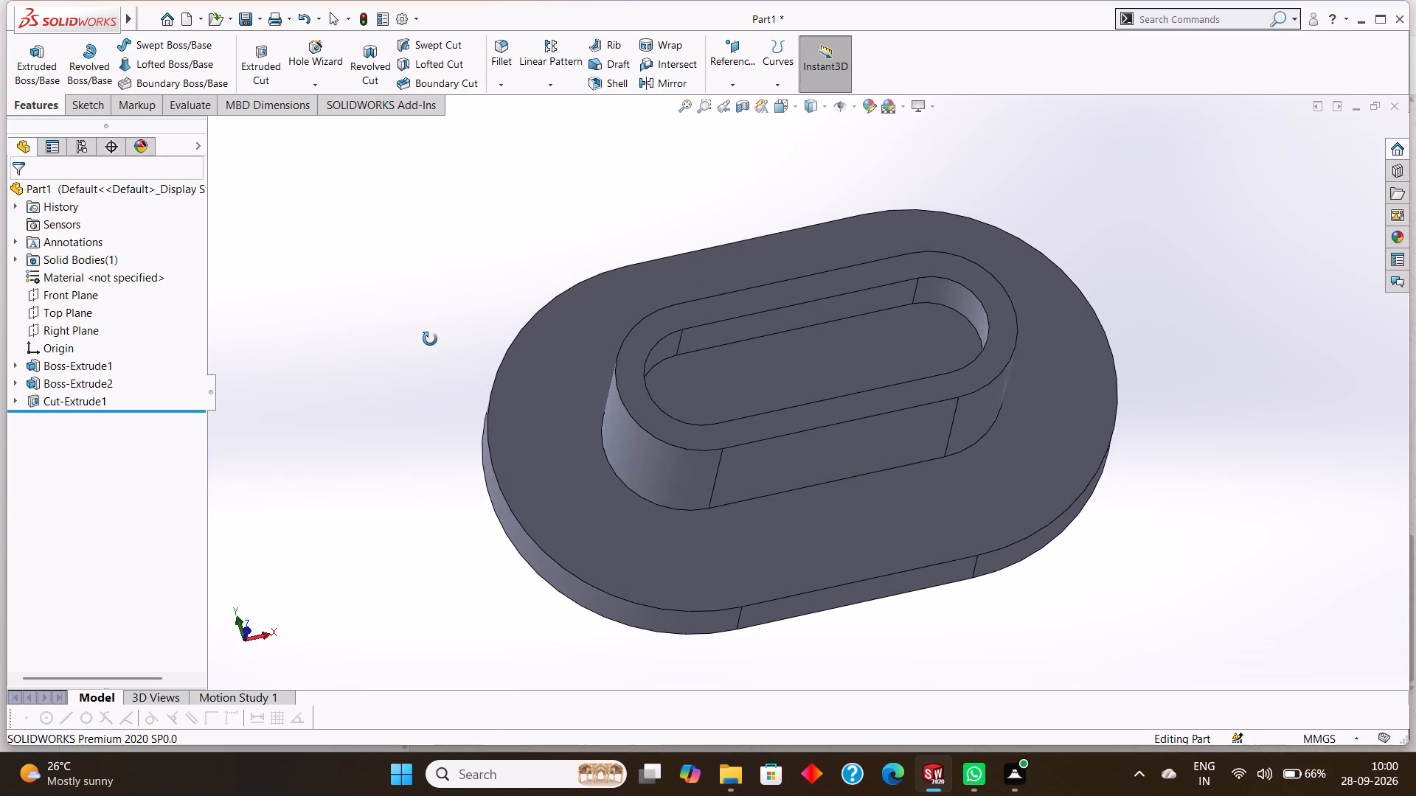
pyautogui.moveTo(430, 339); pyautogui.dragTo(425, 360, button='middle')
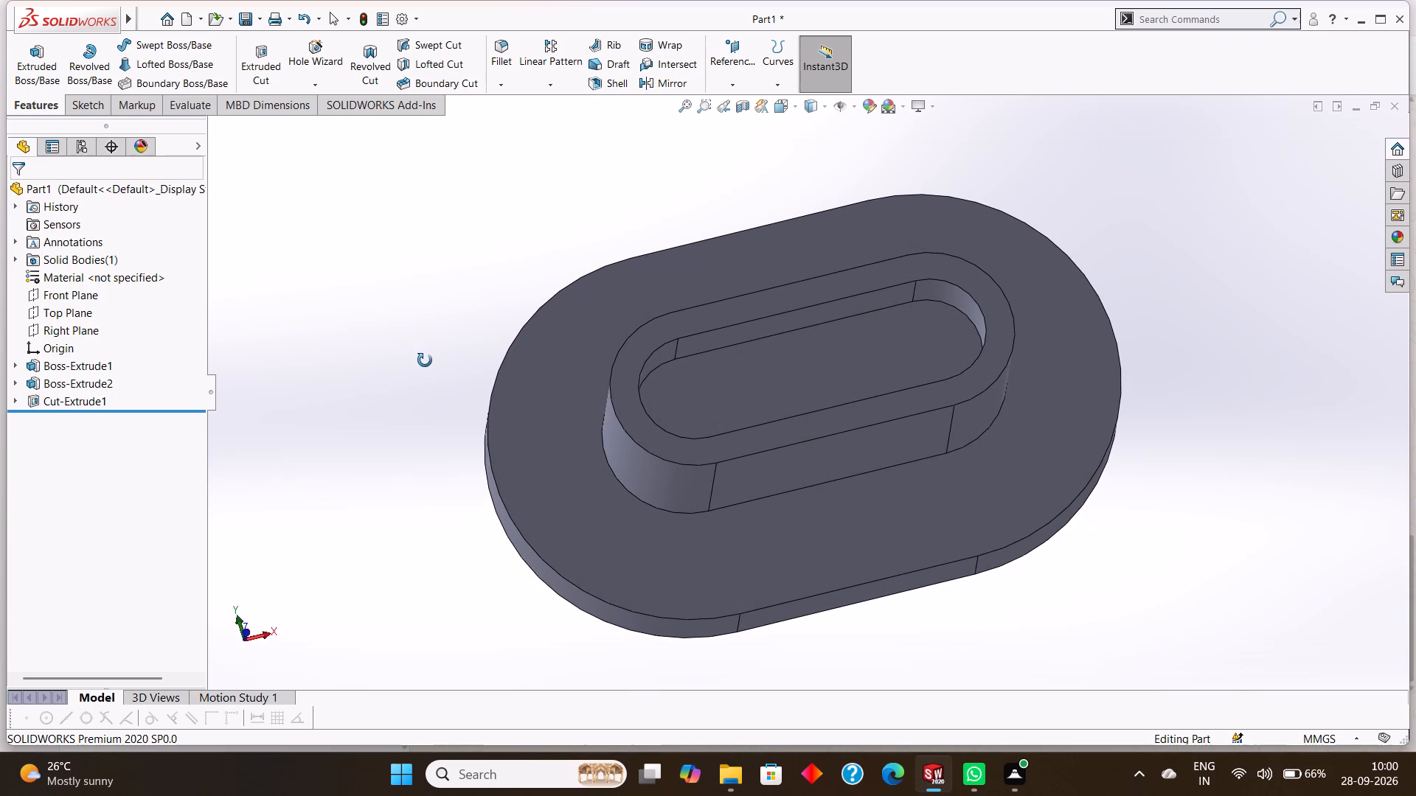
pyautogui.moveTo(425, 360); pyautogui.dragTo(417, 359, button='middle')
pyautogui.middleClick(417, 359)
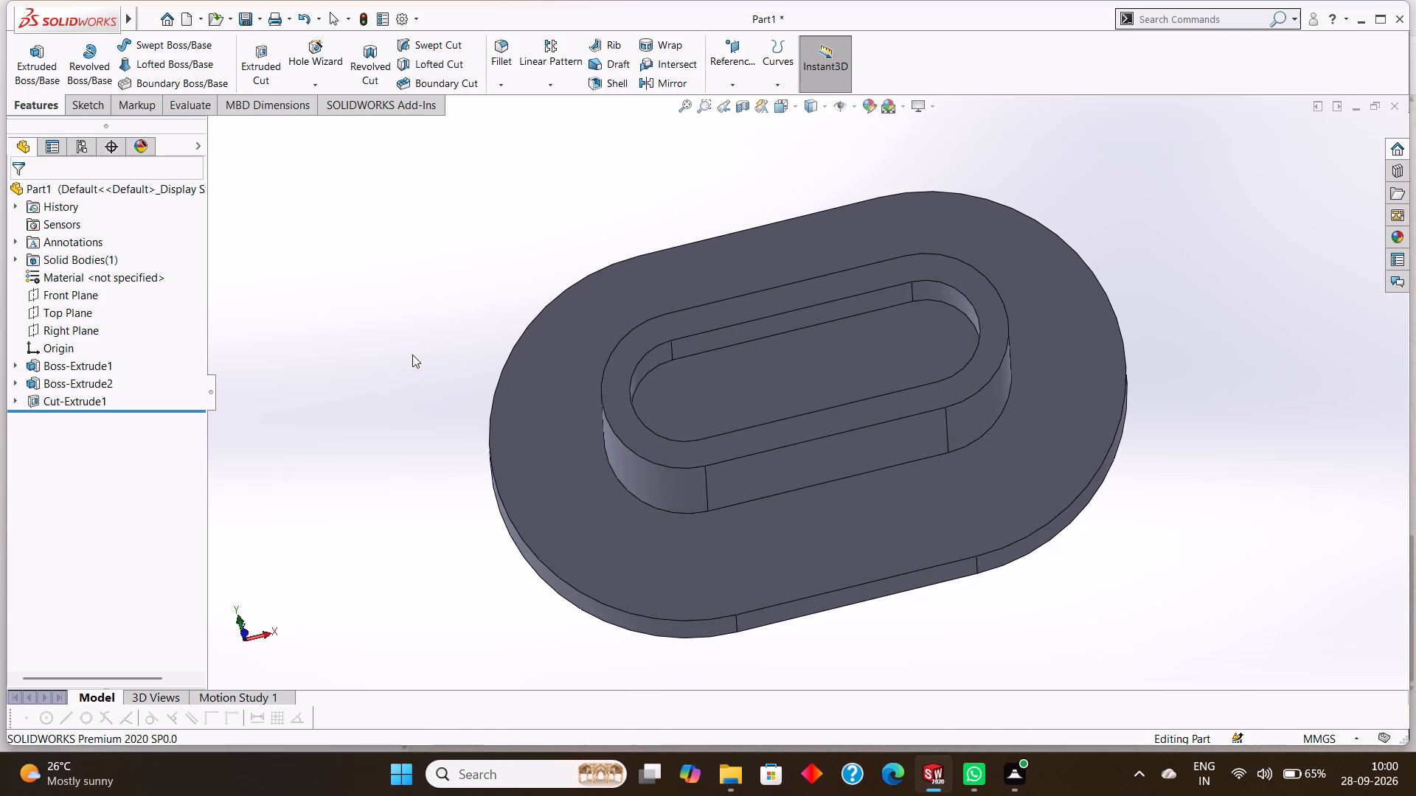
pyautogui.scroll(2, 412, 355)
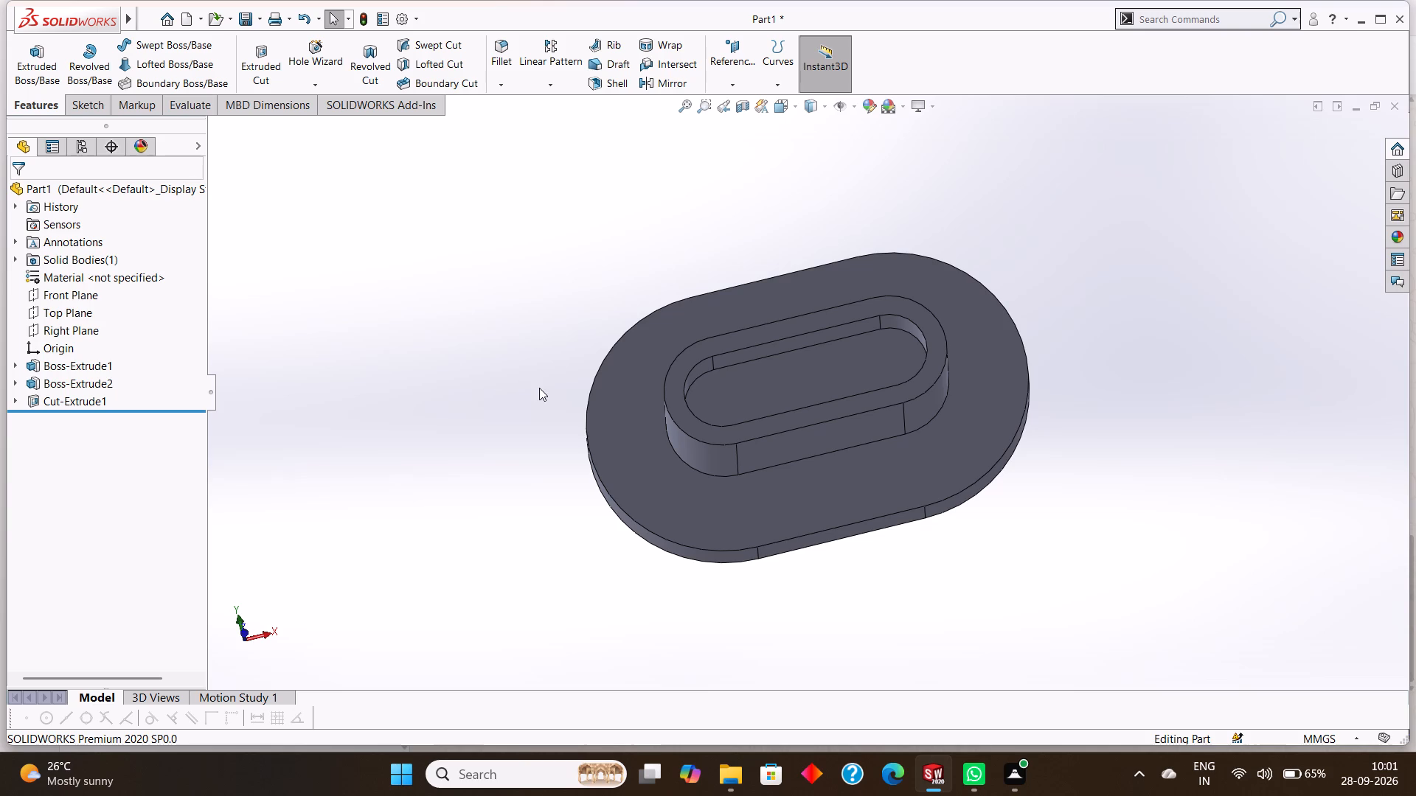
pyautogui.scroll(2, 631, 433)
pyautogui.scroll(2, 847, 436)
pyautogui.scroll(-3, 819, 399)
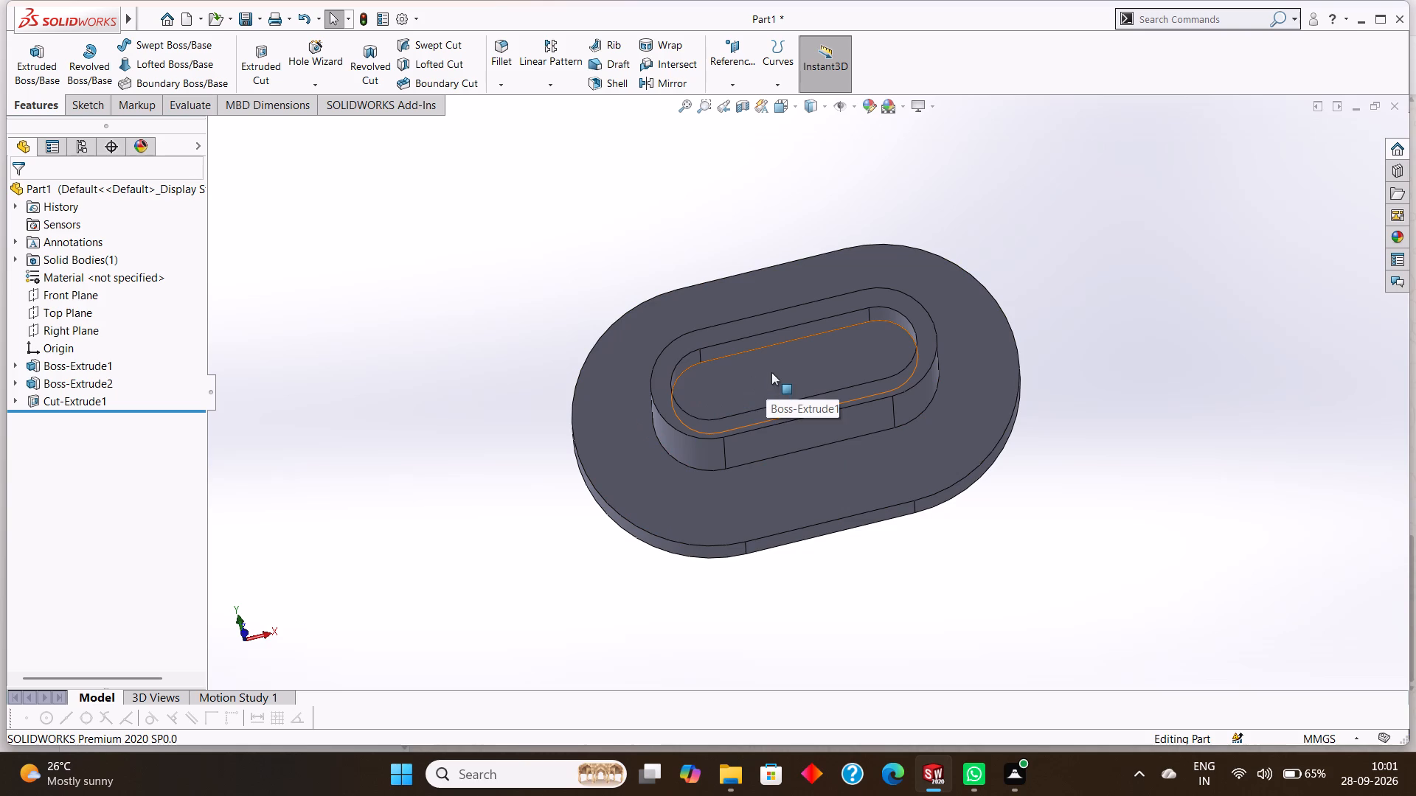
# Start a new sketch on the base plate's upper face around the boss, viewed straight on.
pyautogui.rightClick(608, 420)
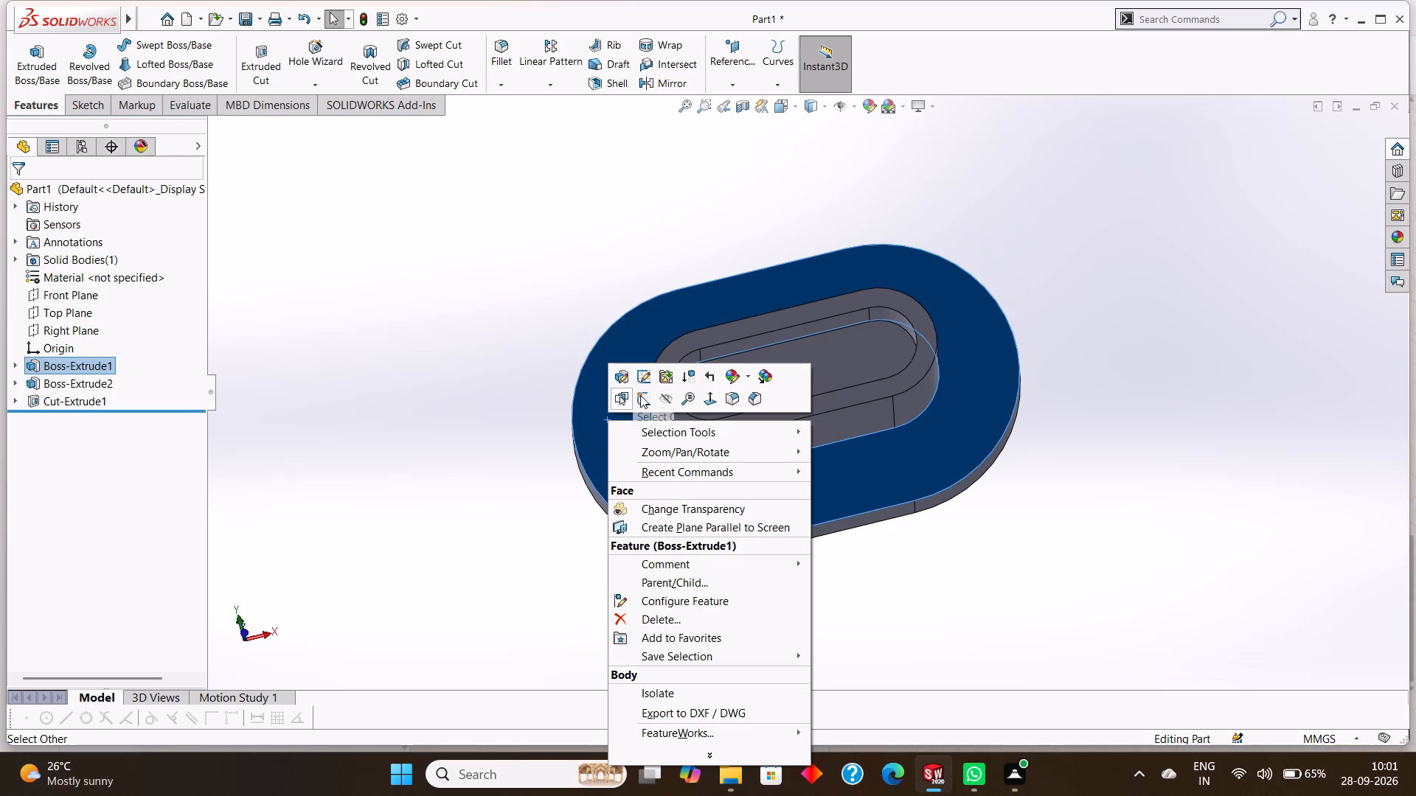
pyautogui.click(640, 395)
pyautogui.hotkey('ctrl', '8')
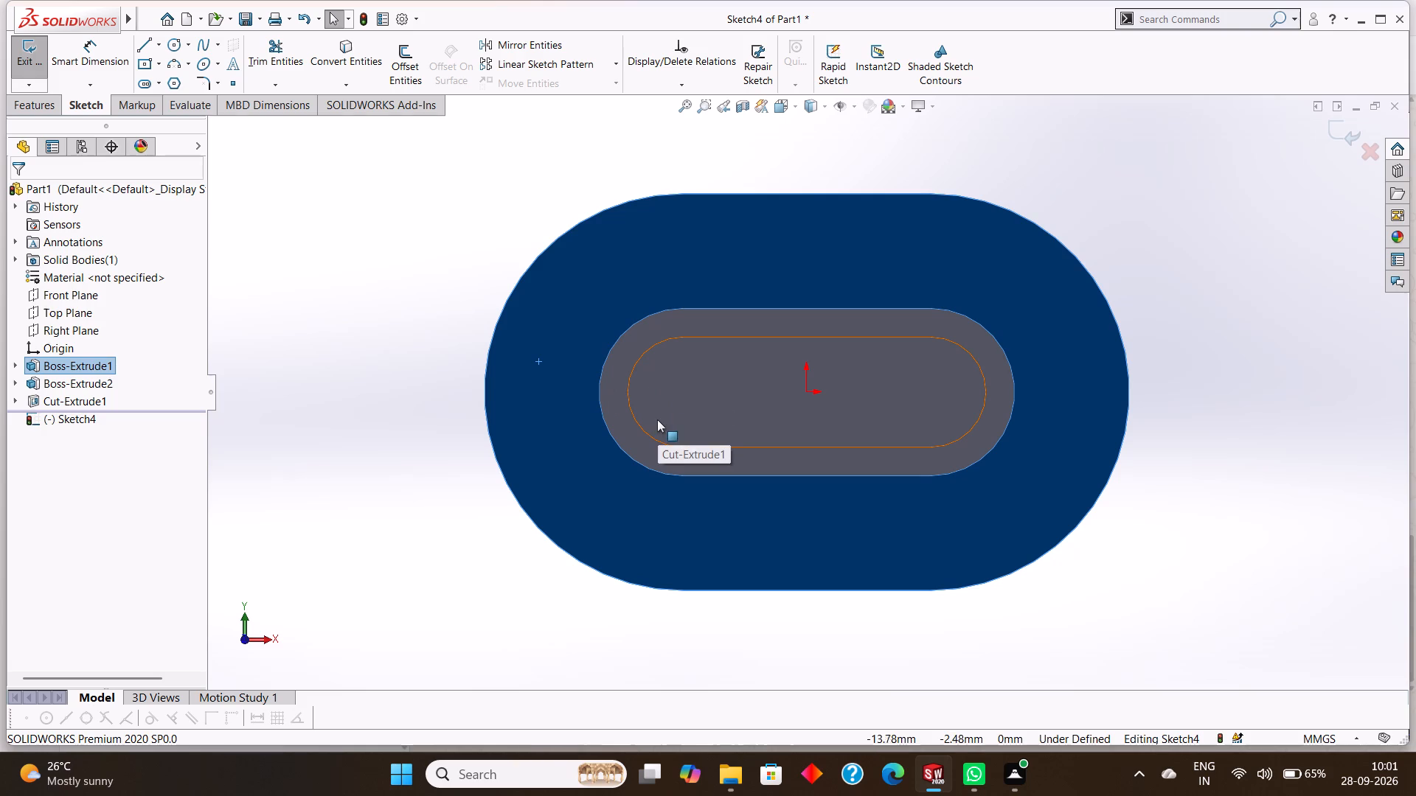
pyautogui.press('Escape')
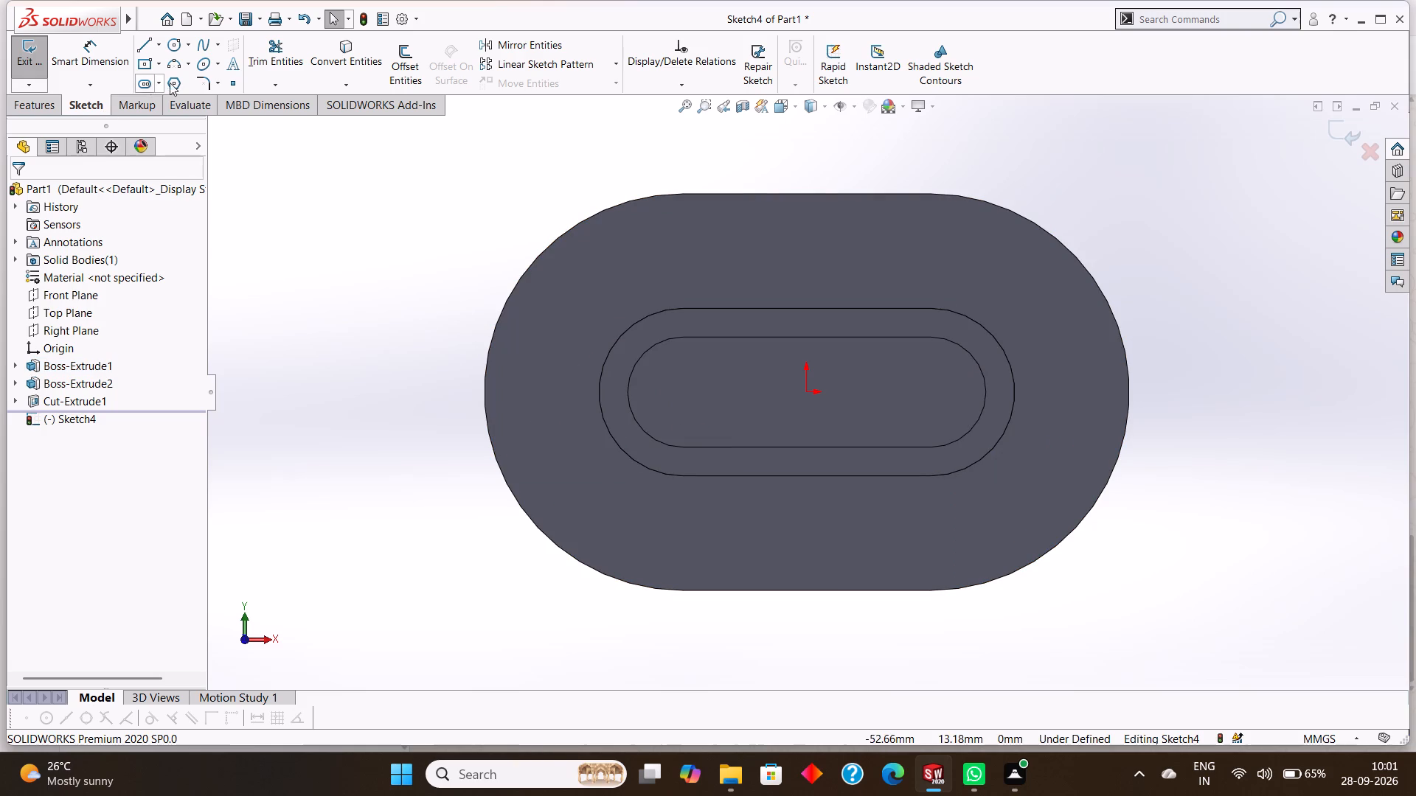
# Sketch a horizontal centerline from the origin to the left end of the base plate's outline.
pyautogui.click(187, 41)
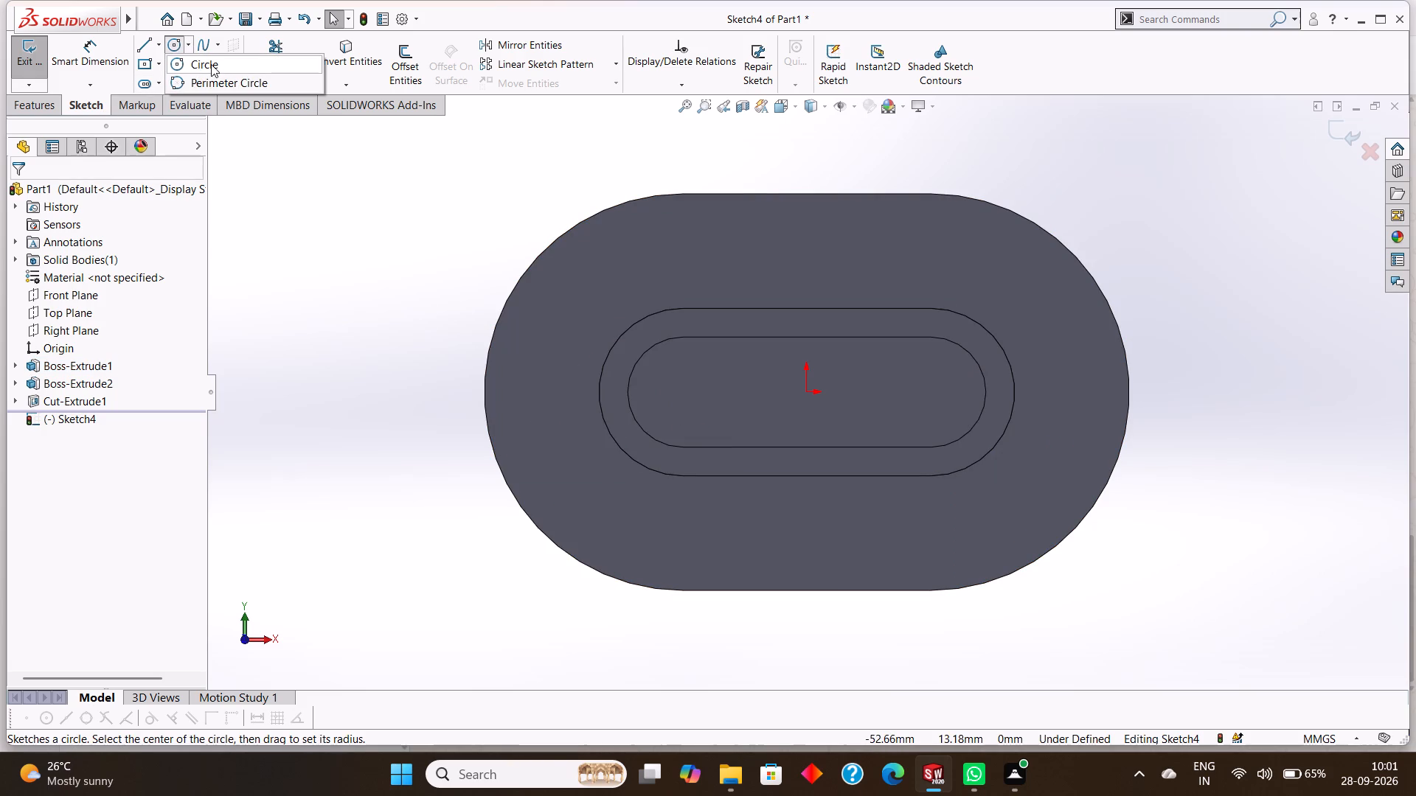
pyautogui.click(156, 39)
pyautogui.click(156, 39)
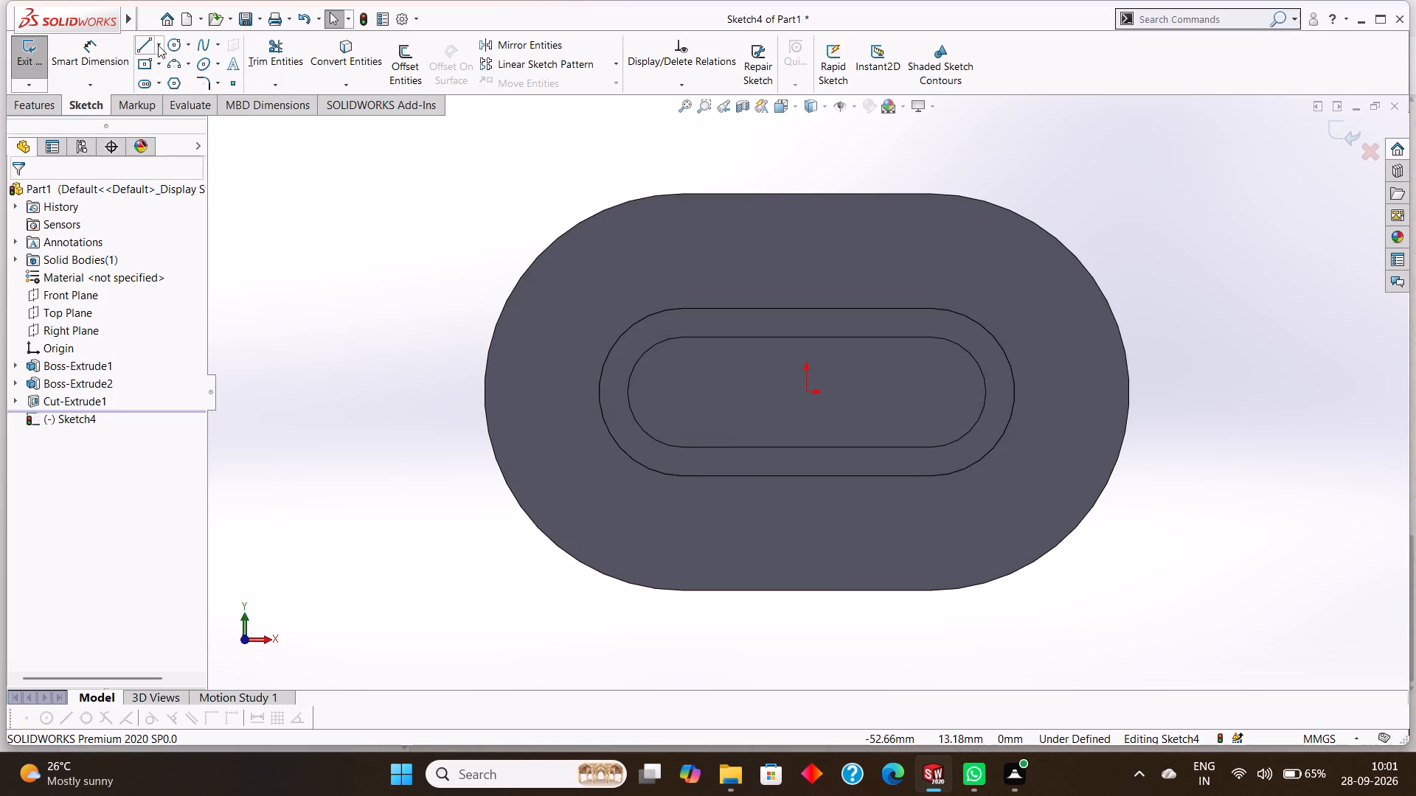
pyautogui.click(158, 45)
pyautogui.click(175, 77)
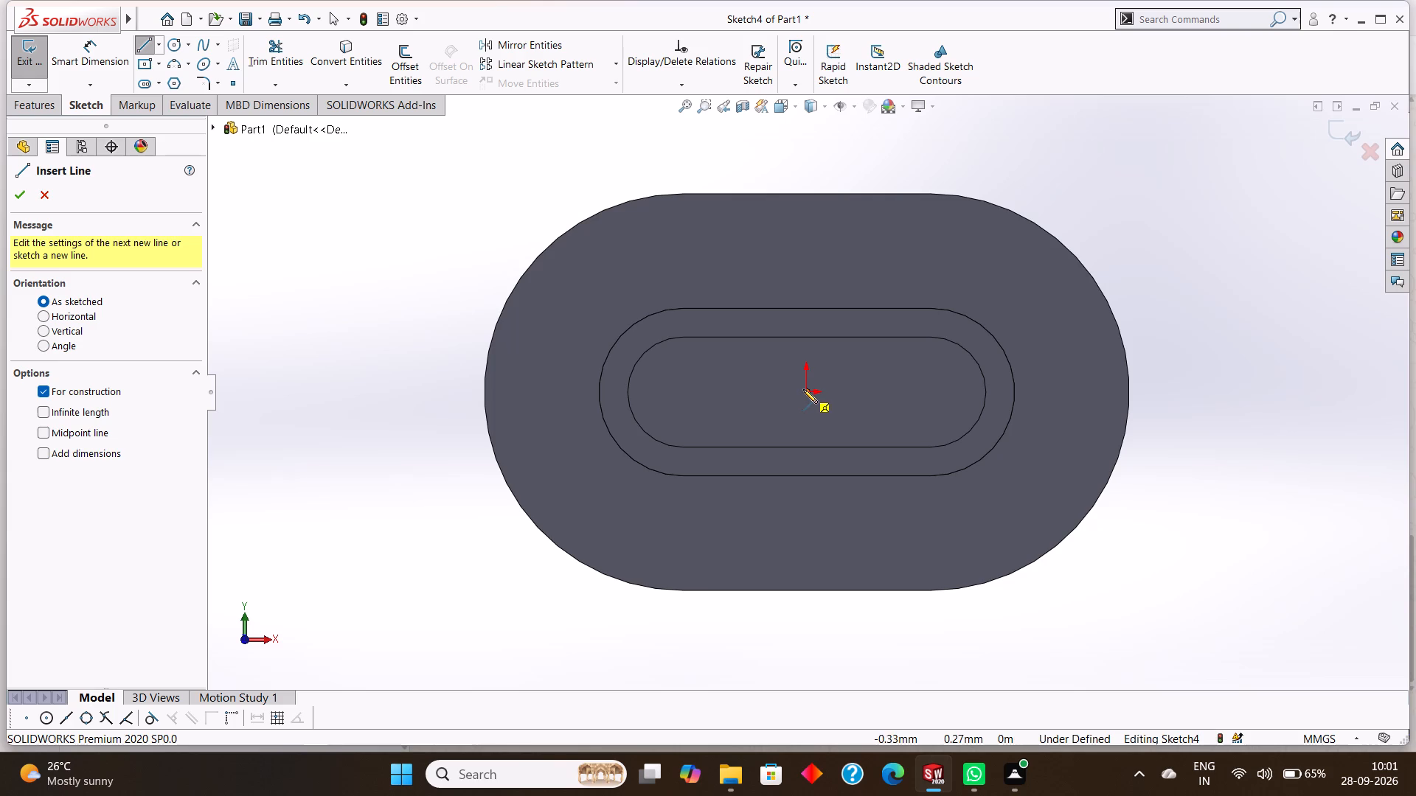
pyautogui.click(808, 391)
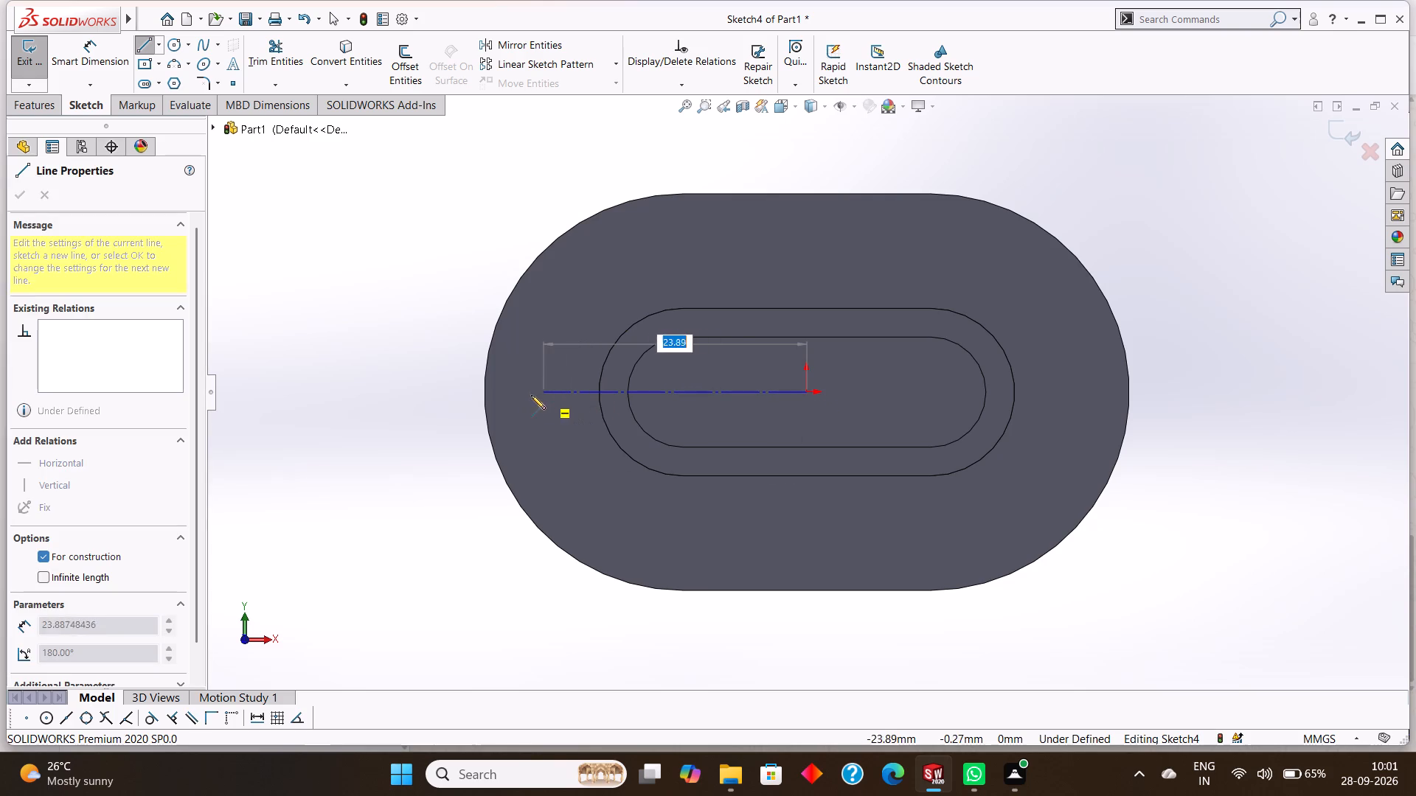
pyautogui.click(485, 392)
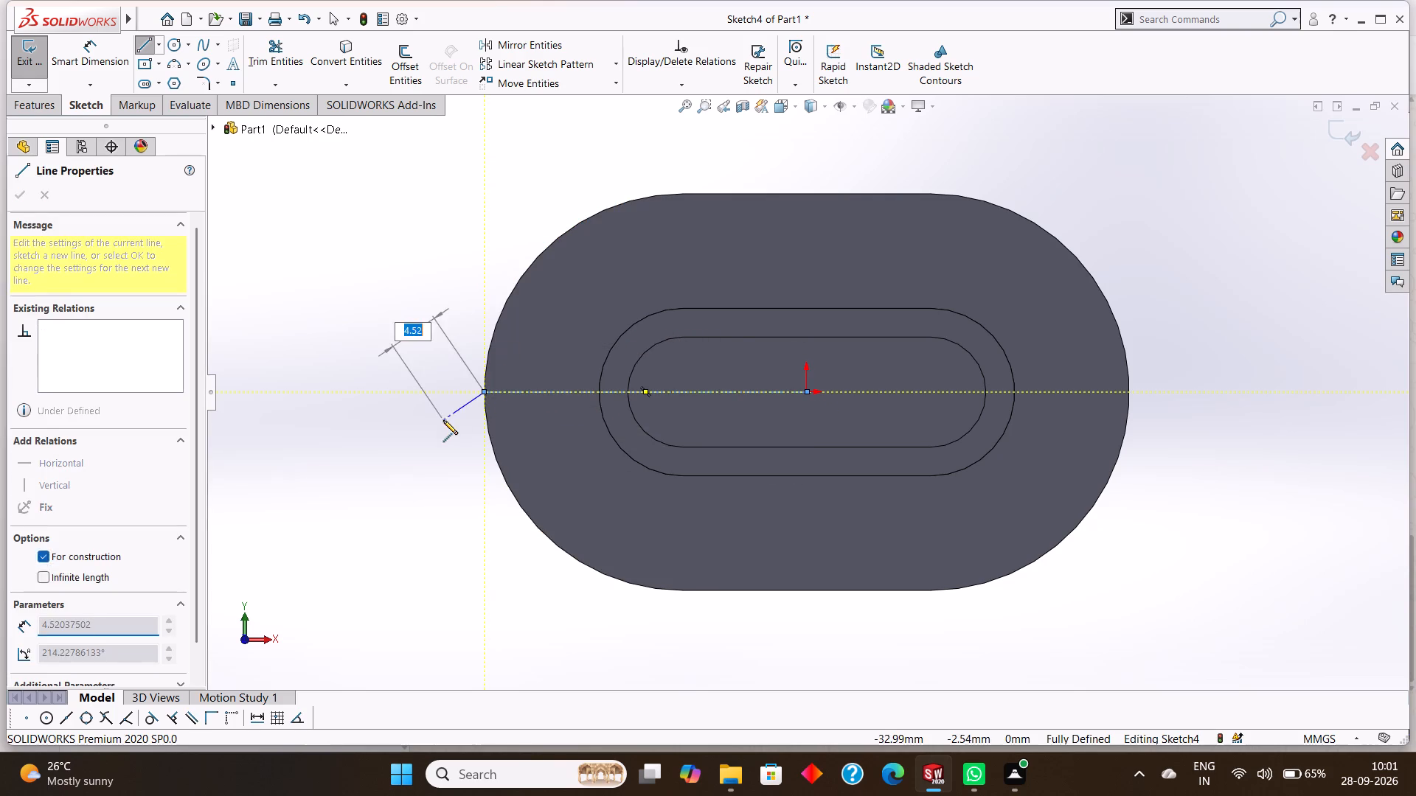
pyautogui.rightClick(442, 420)
pyautogui.click(467, 428)
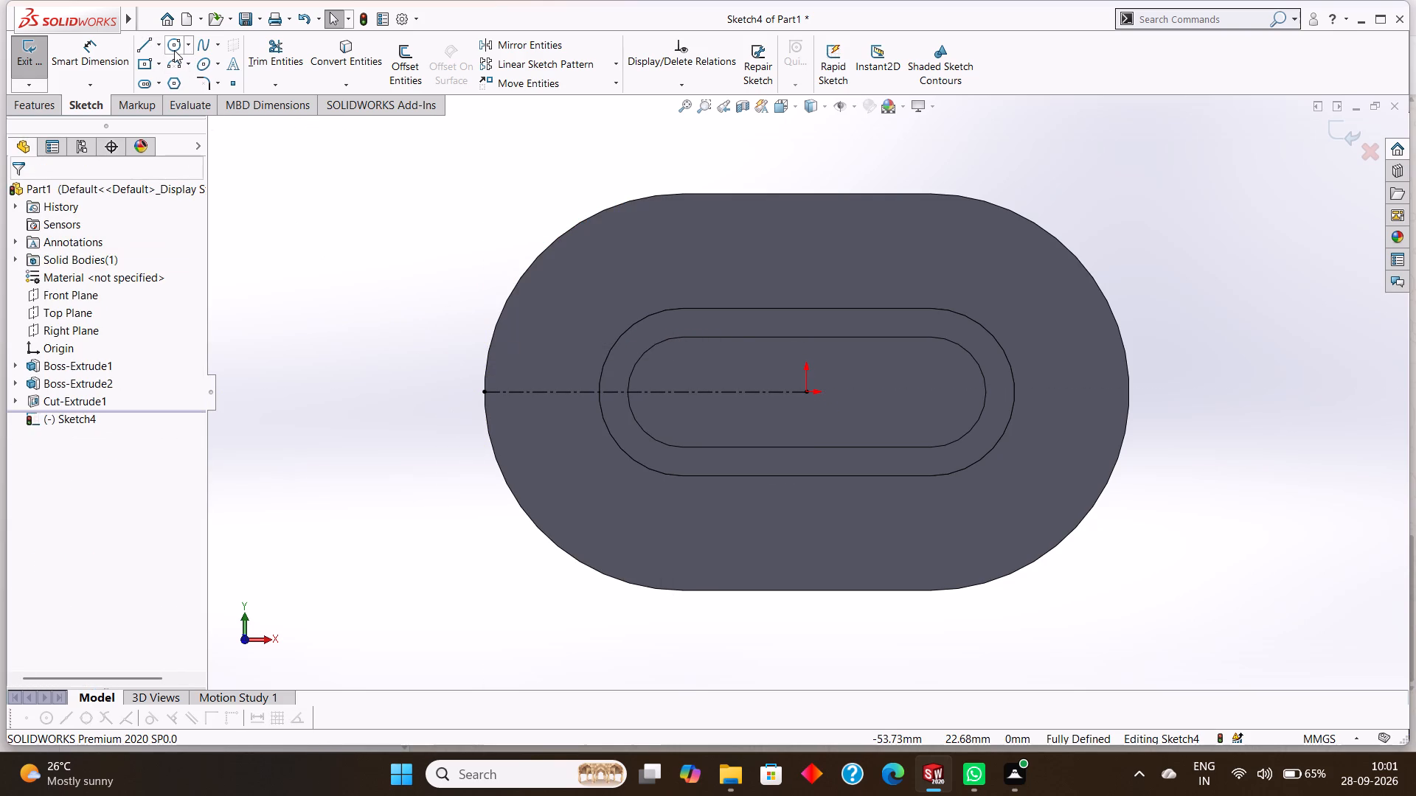
# Sketch a horizontal centerline from the origin to the right end of the base plate's outline.
pyautogui.click(161, 45)
pyautogui.click(167, 64)
pyautogui.click(155, 43)
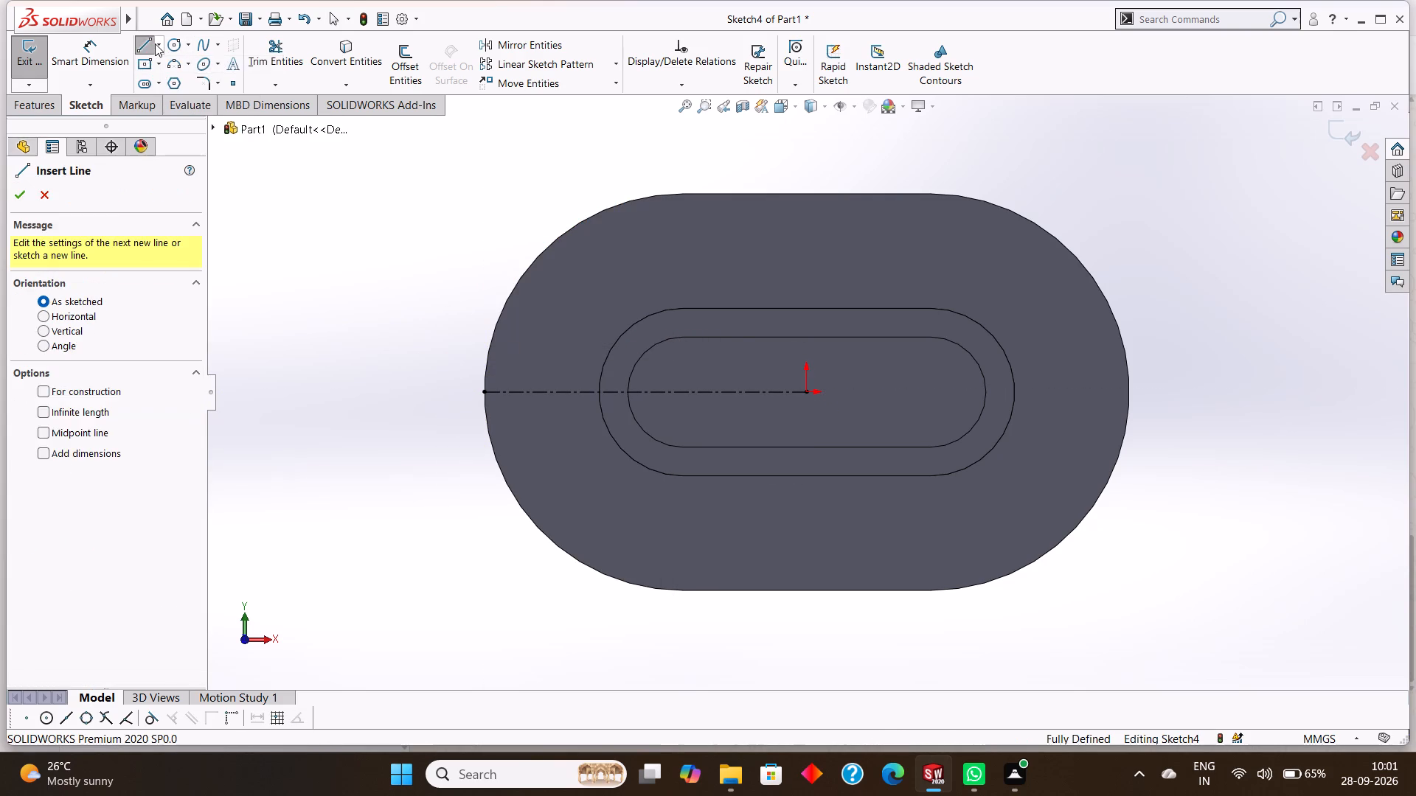
pyautogui.click(173, 89)
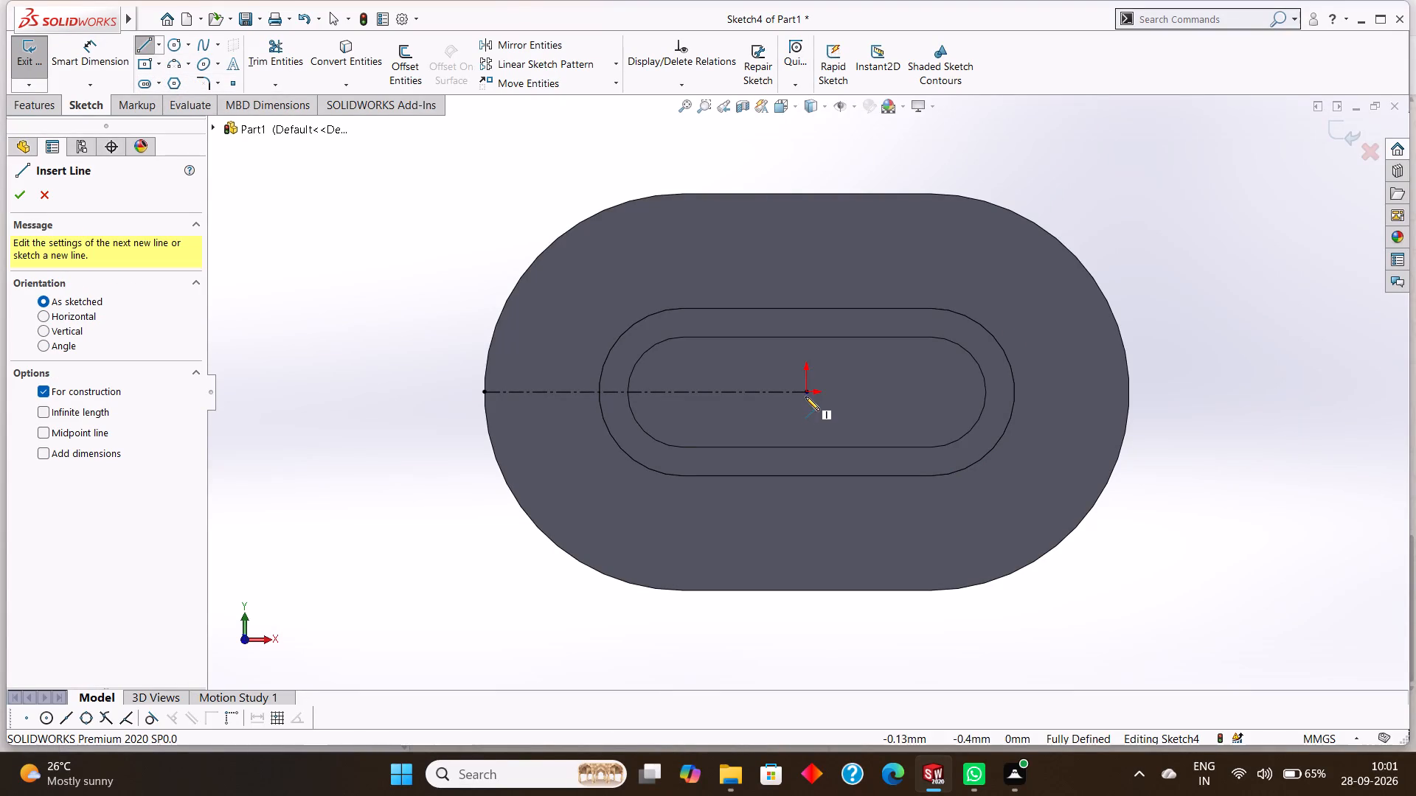
pyautogui.click(808, 392)
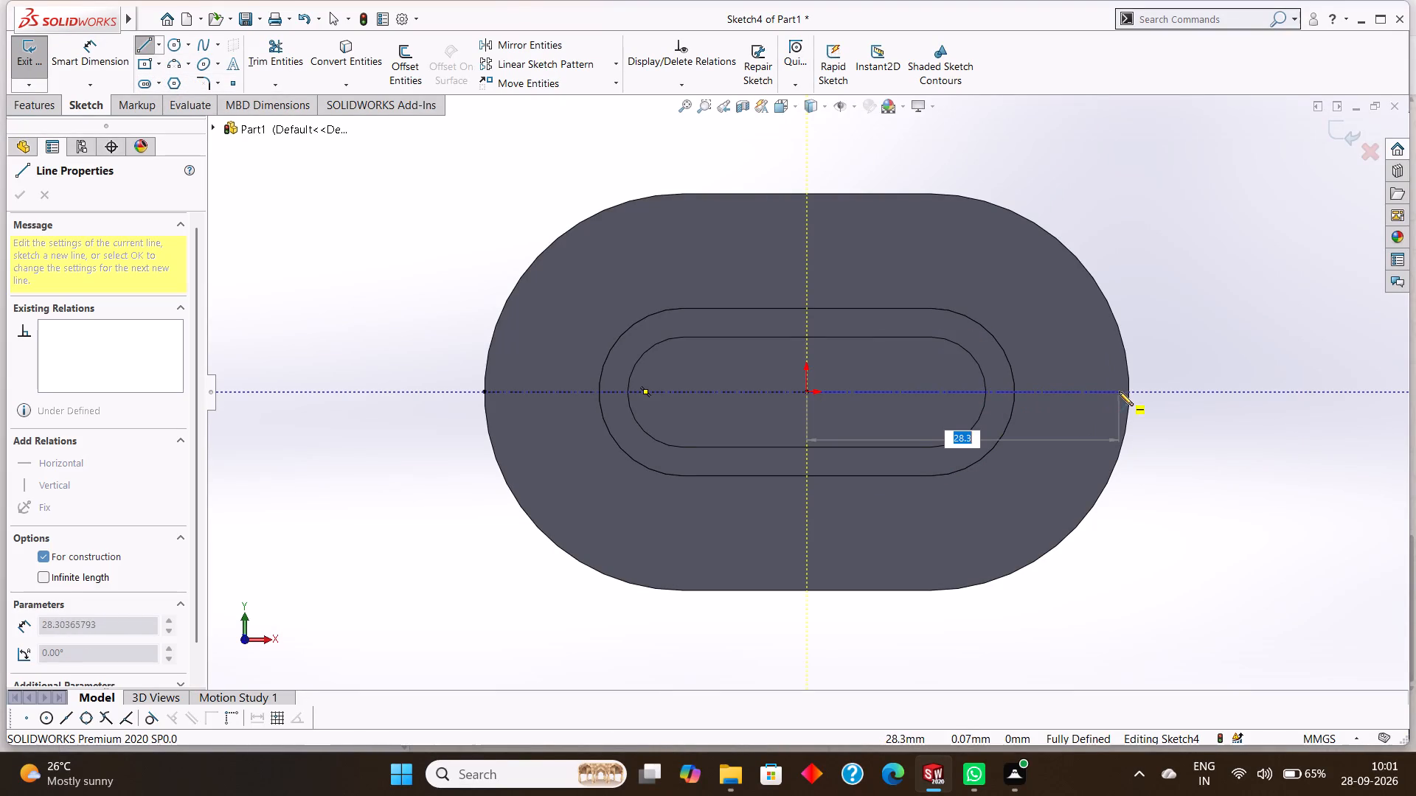
pyautogui.click(1129, 393)
pyautogui.rightClick(1184, 411)
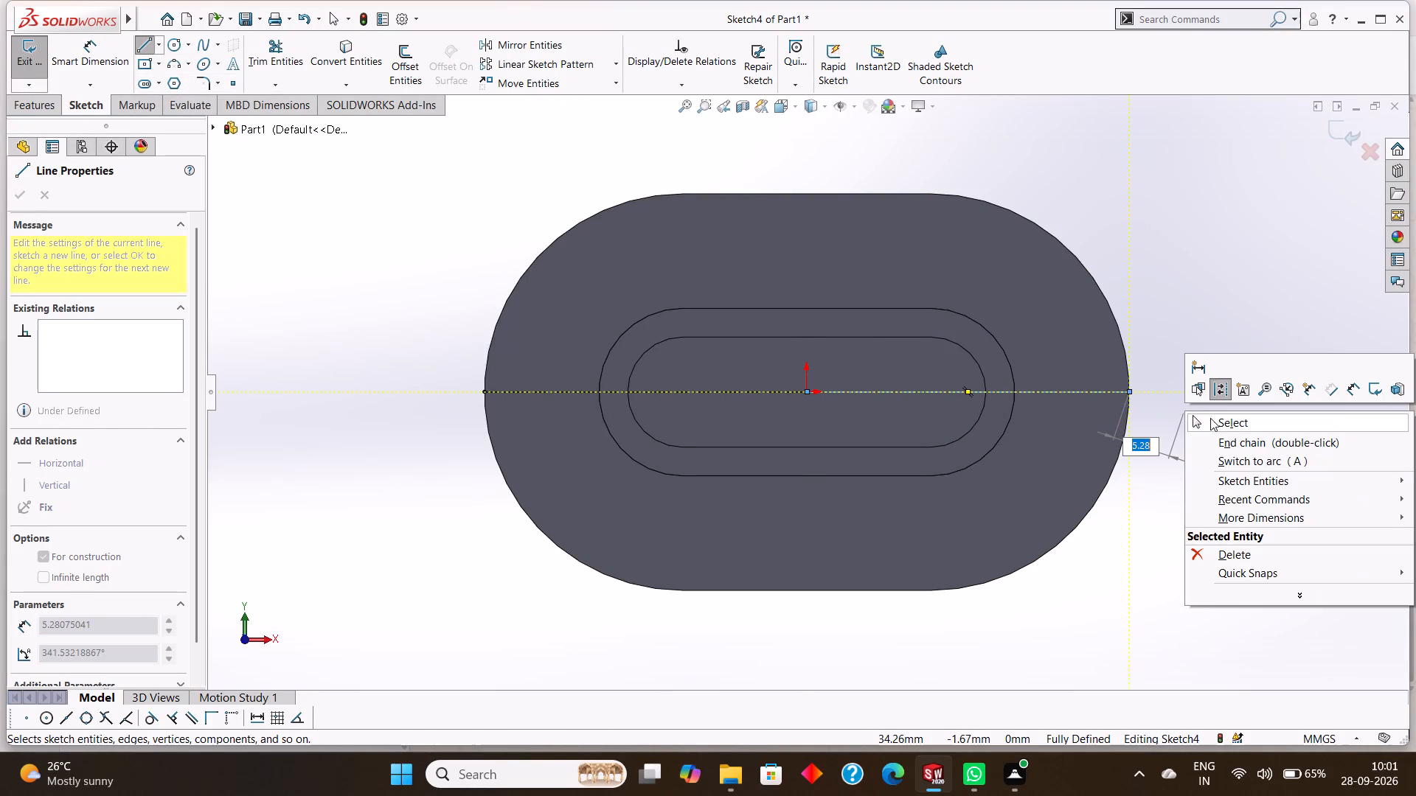
pyautogui.click(1230, 421)
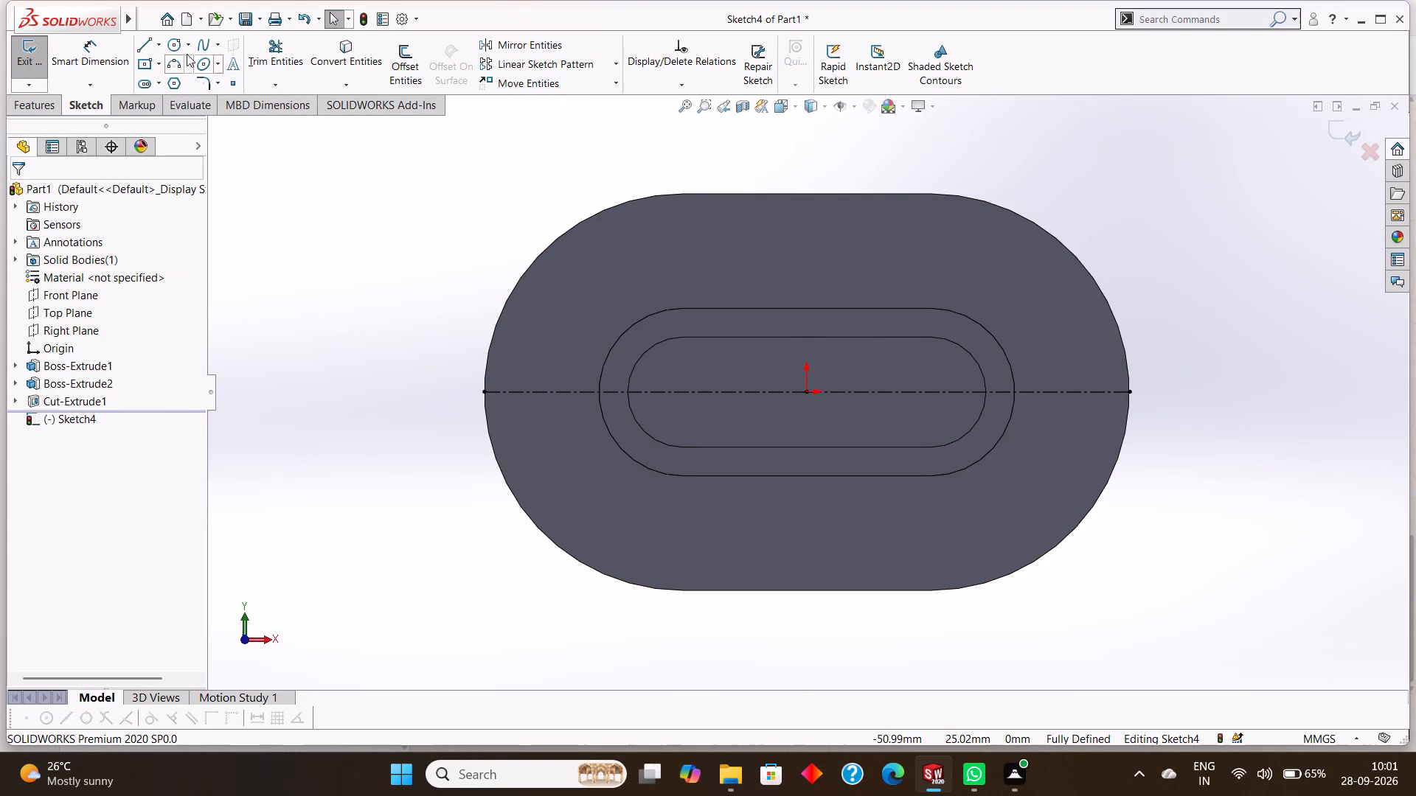
# Sketch an 18 mm vertical centerline from the left arc centre up to the base plate's upper straight edge.
pyautogui.click(161, 45)
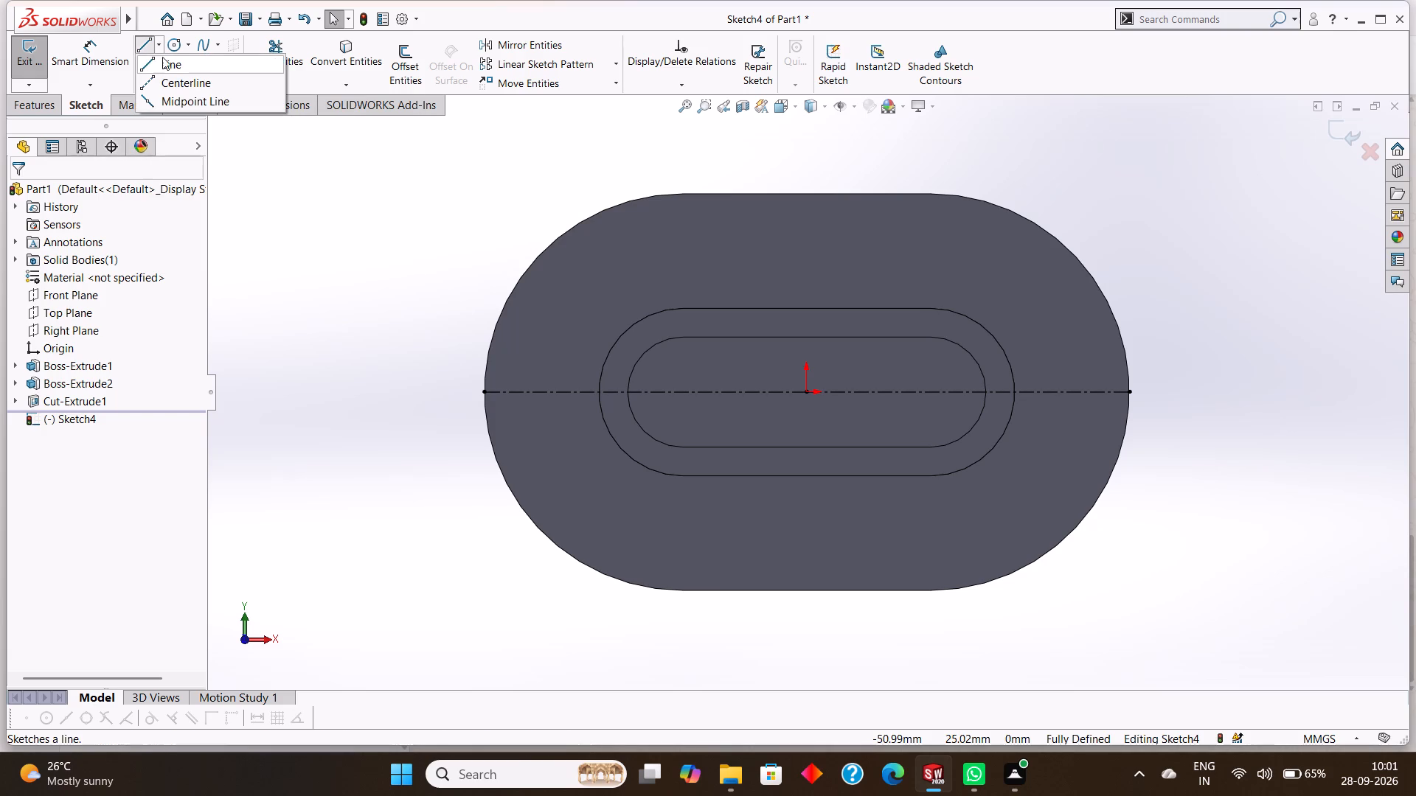
pyautogui.click(174, 81)
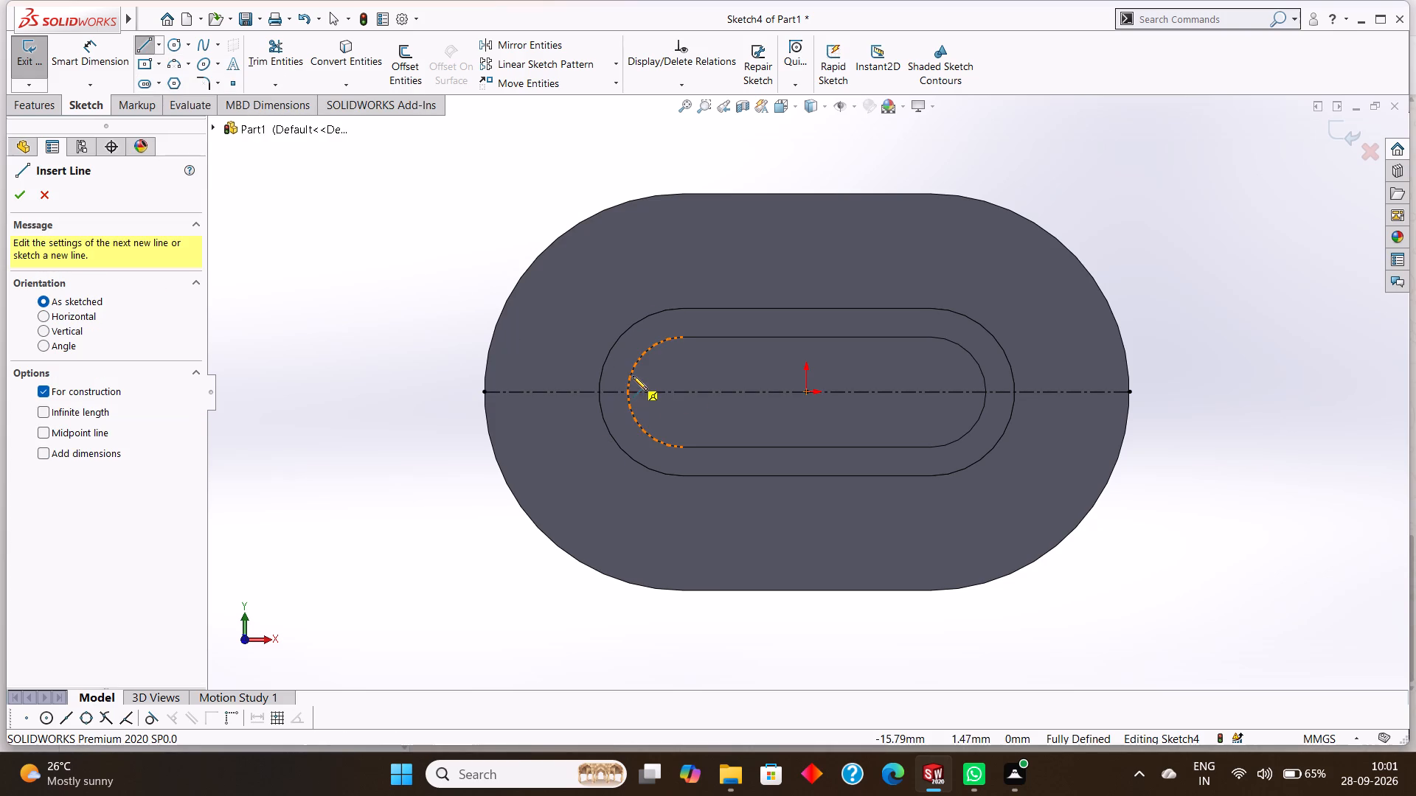
pyautogui.click(686, 390)
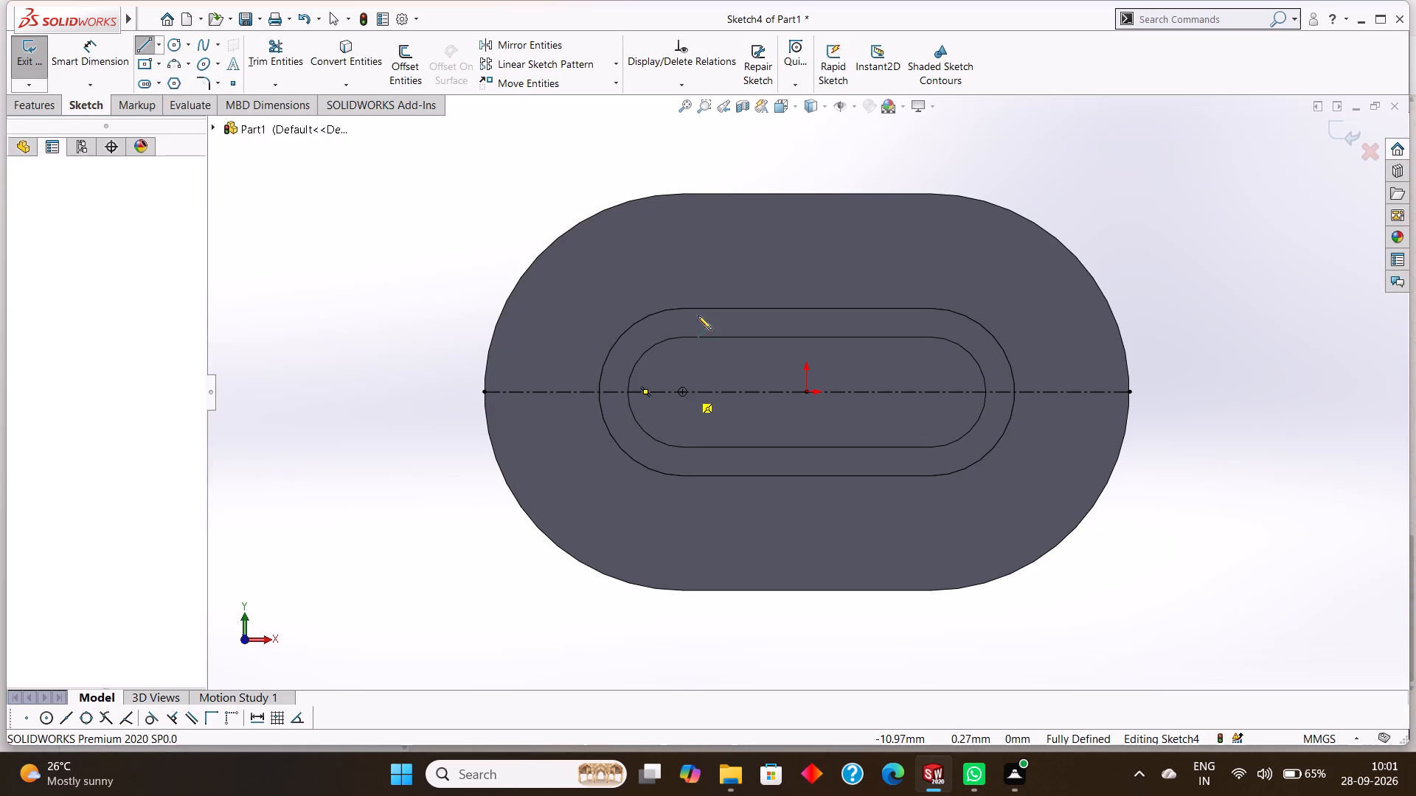
pyautogui.click(683, 193)
pyautogui.rightClick(749, 180)
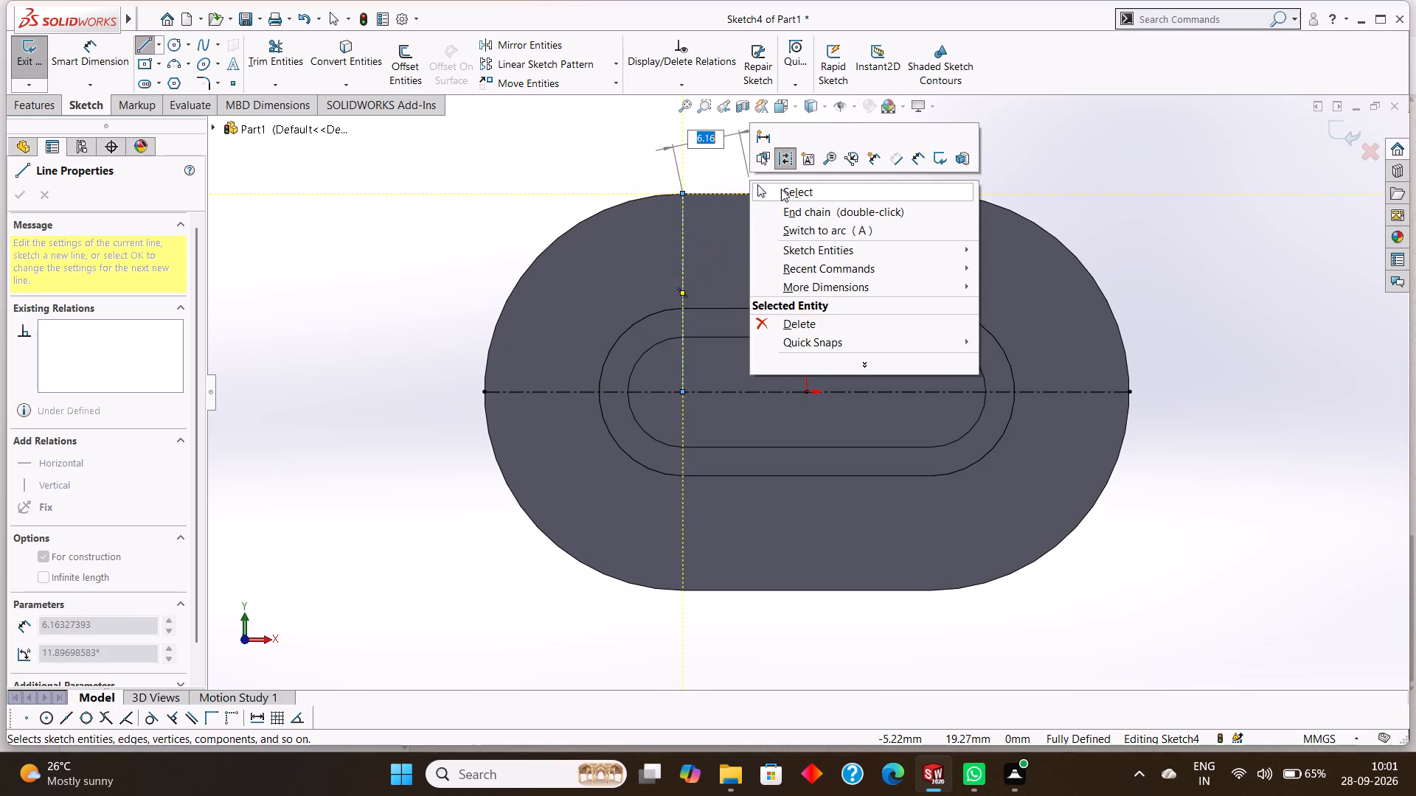
pyautogui.click(791, 189)
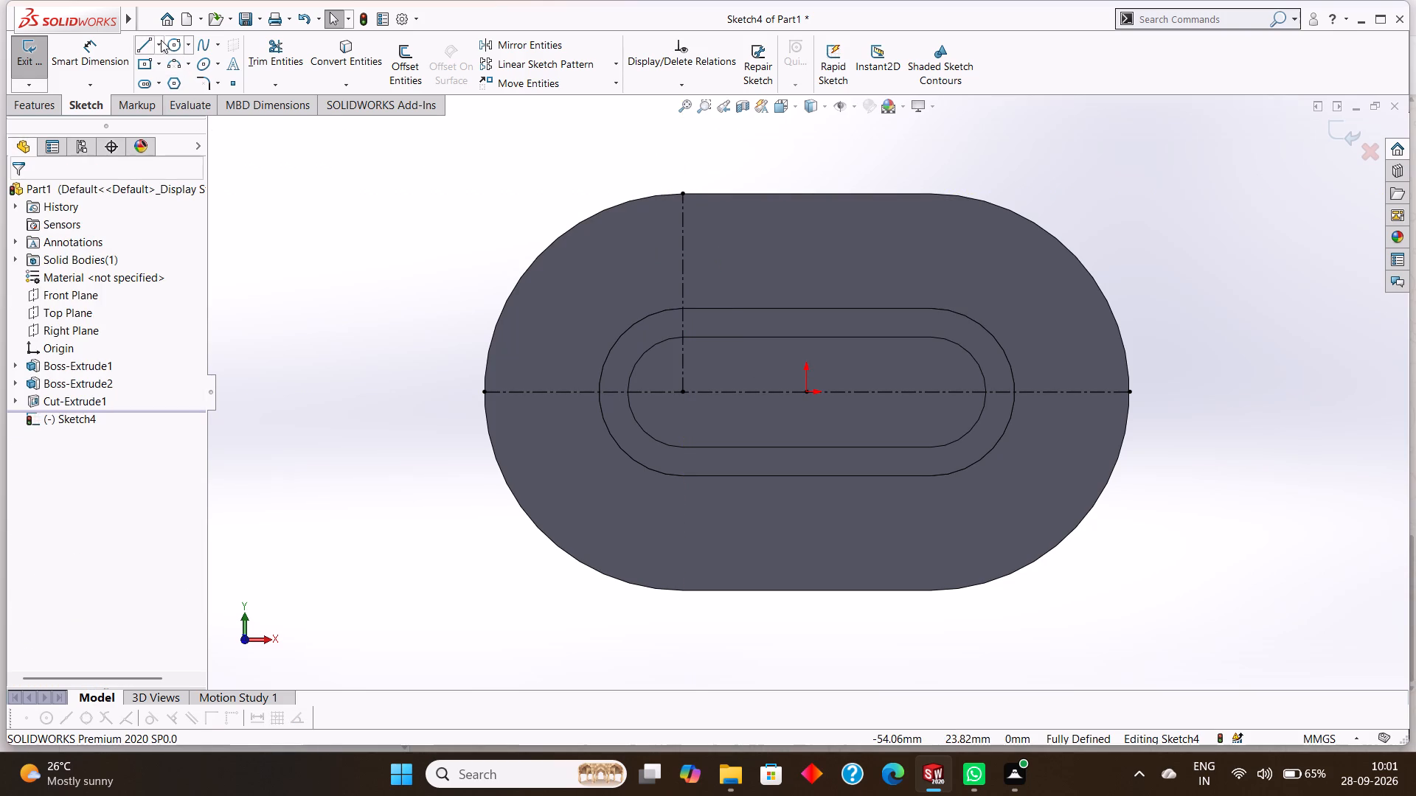
# Sketch a vertical centerline from the left arc centre down to the base plate's lower straight edge.
pyautogui.click(161, 40)
pyautogui.click(167, 83)
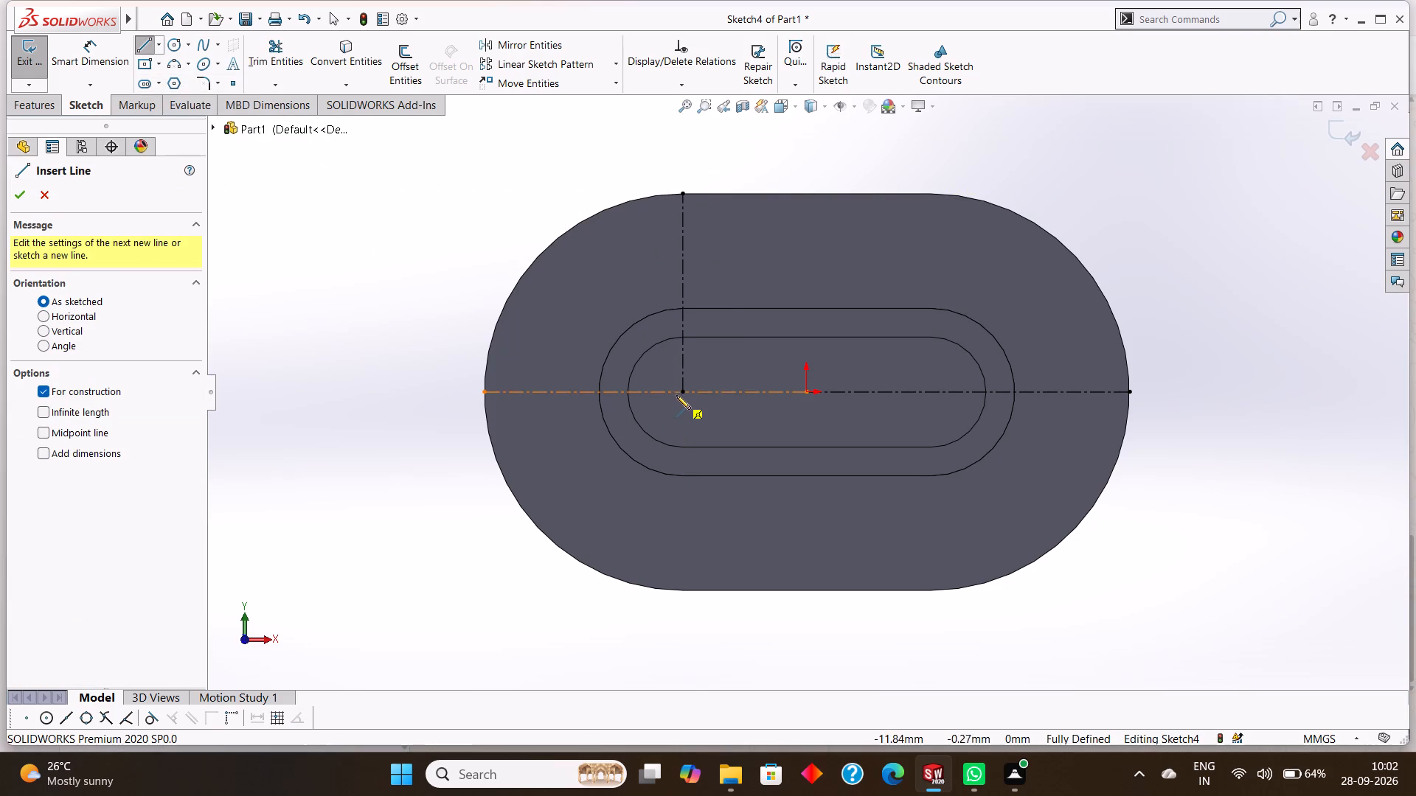
pyautogui.click(681, 391)
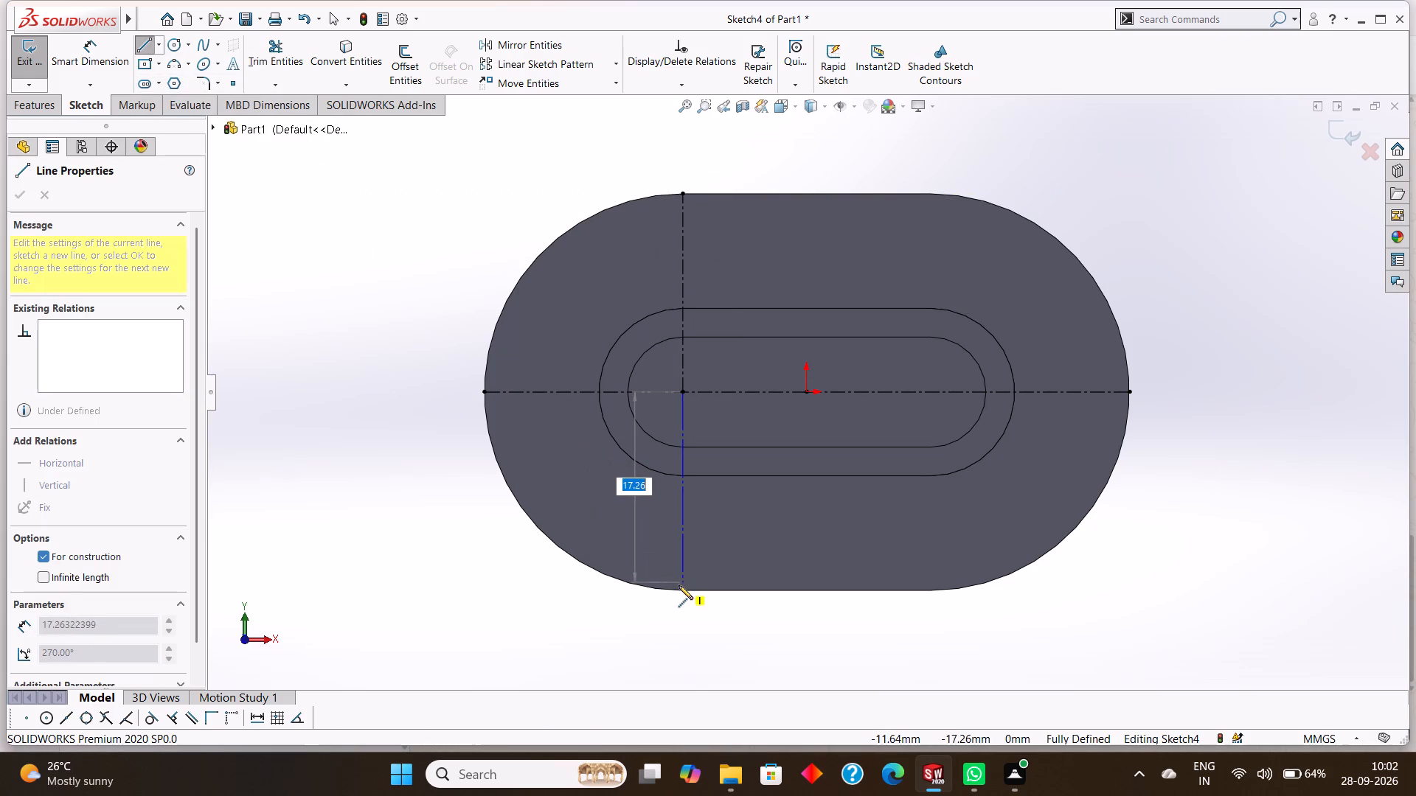
pyautogui.click(680, 592)
pyautogui.rightClick(716, 630)
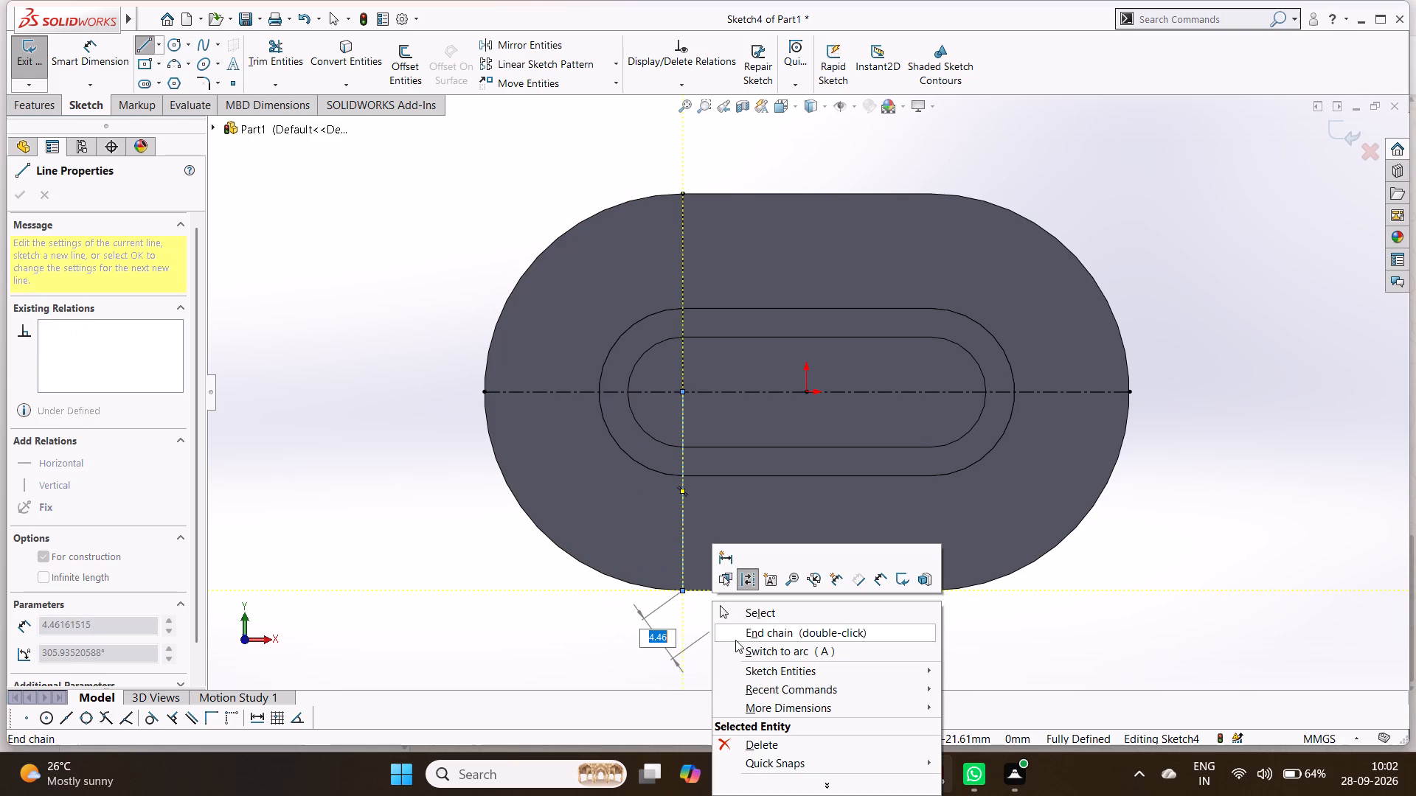
pyautogui.click(763, 615)
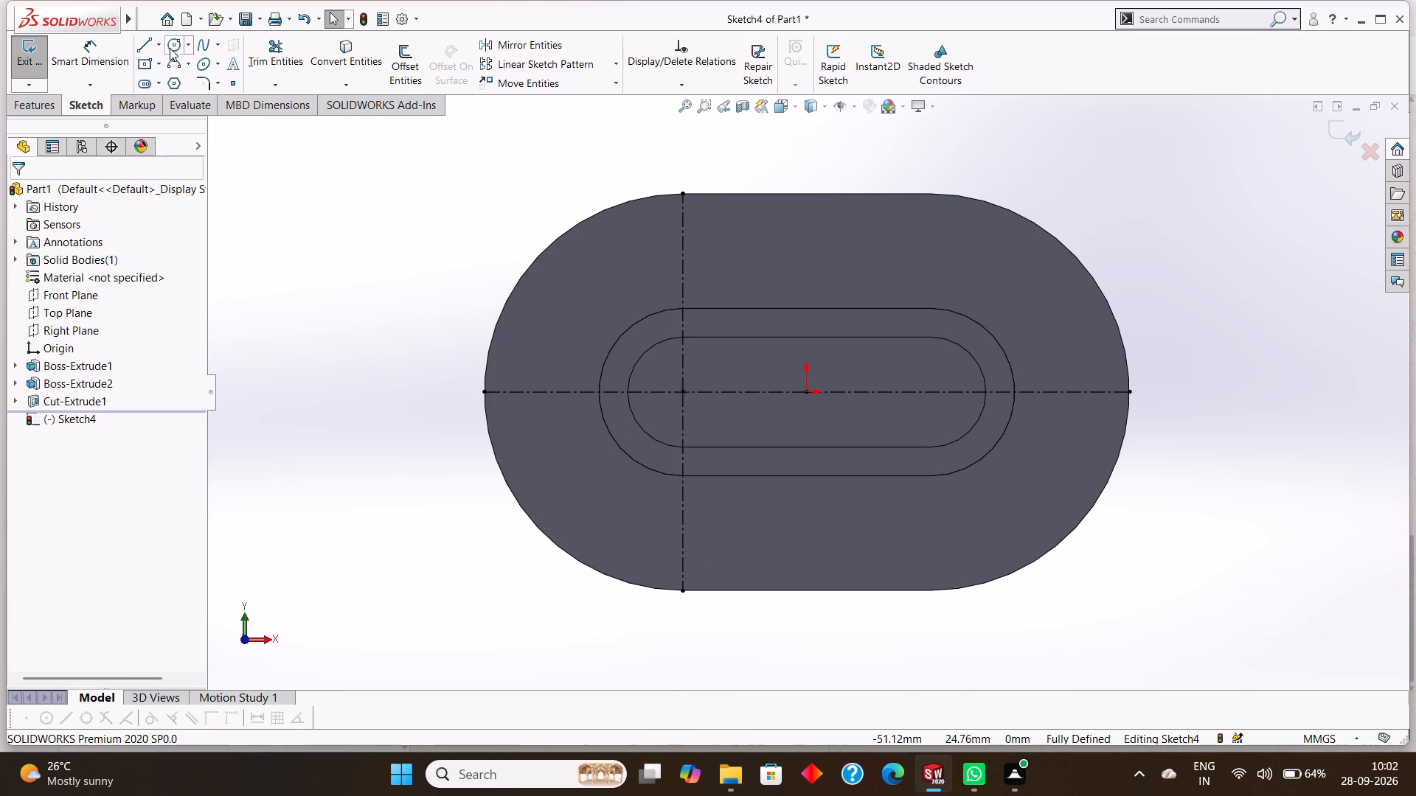
# Sketch an 18 mm vertical centerline from the right arc centre up to the base plate's upper straight edge.
pyautogui.click(164, 45)
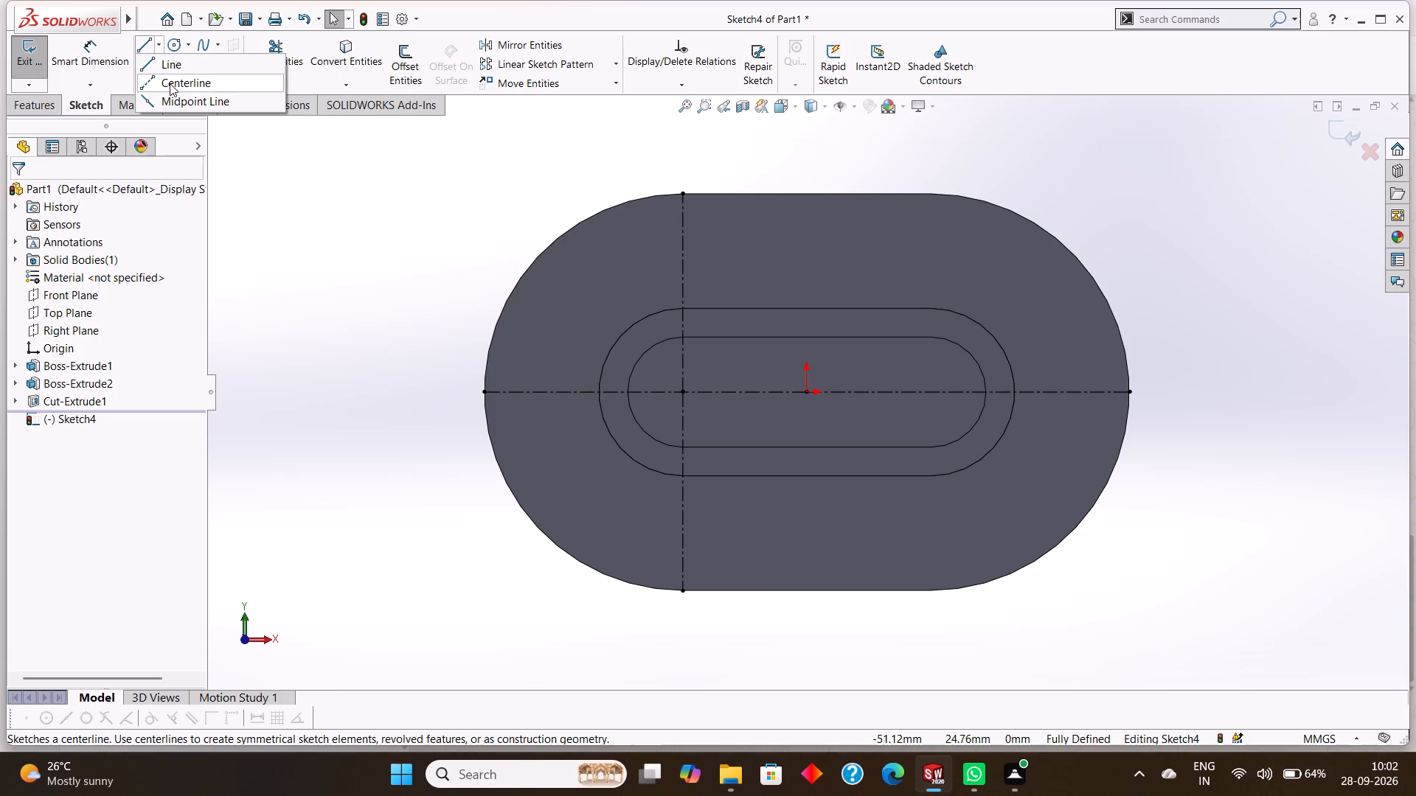
pyautogui.click(173, 85)
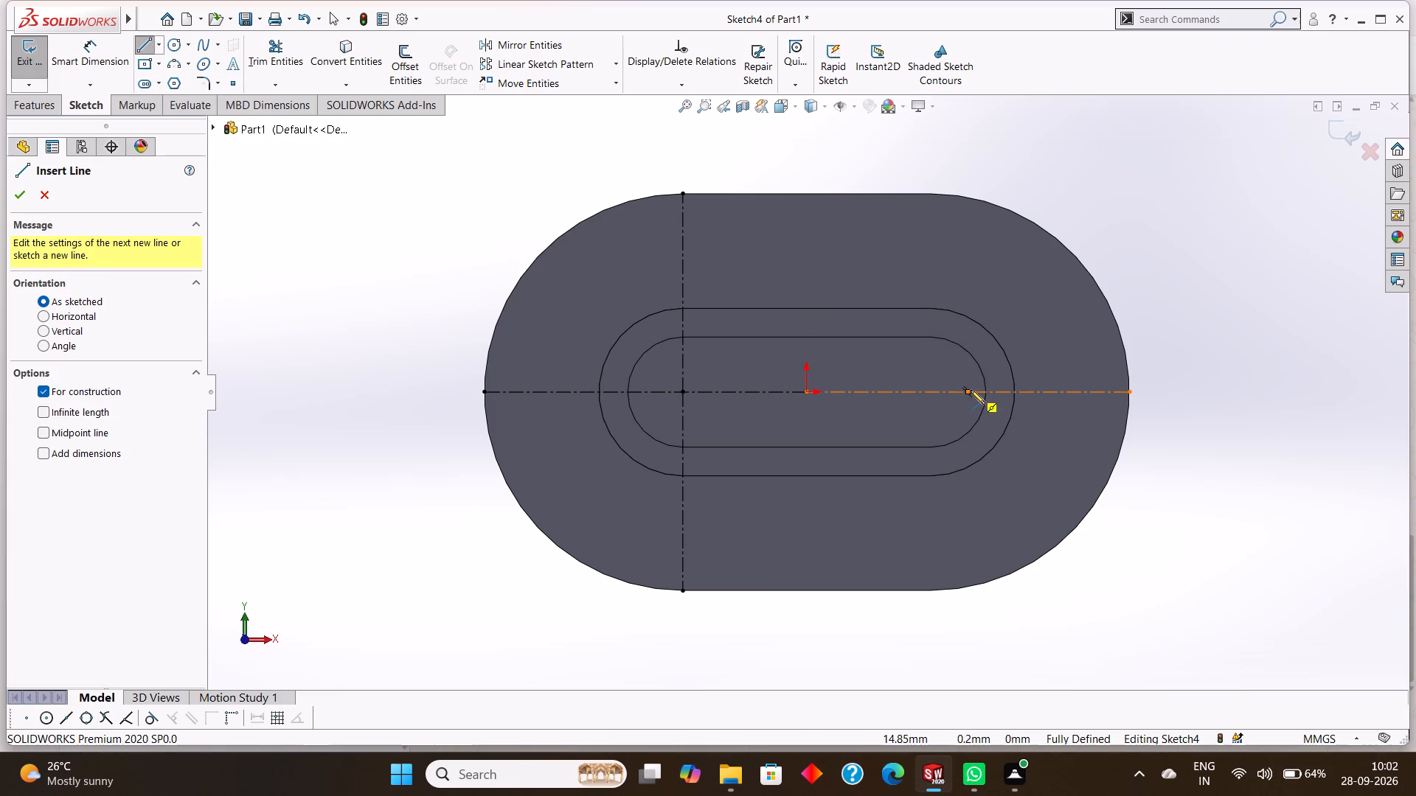
pyautogui.click(931, 389)
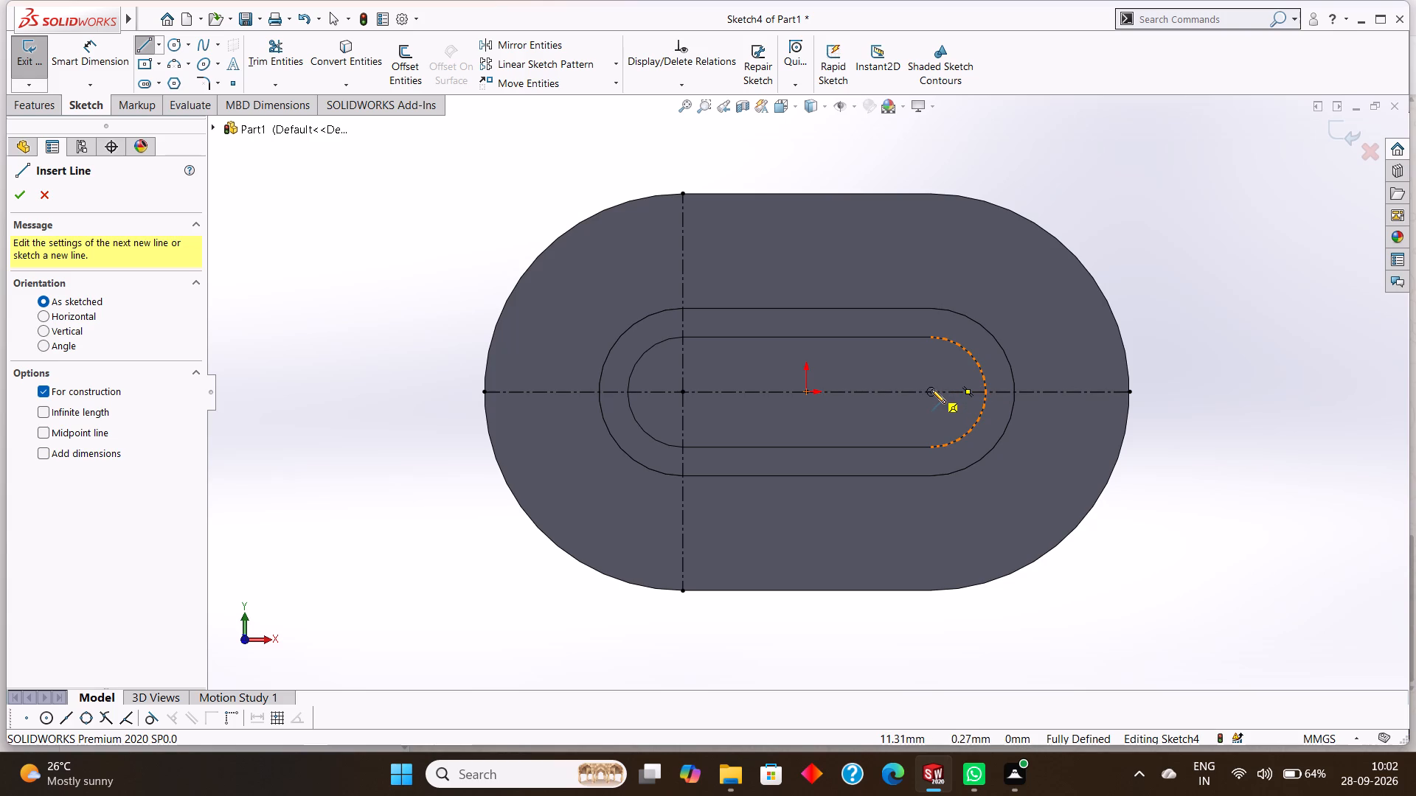
pyautogui.click(931, 193)
pyautogui.rightClick(982, 165)
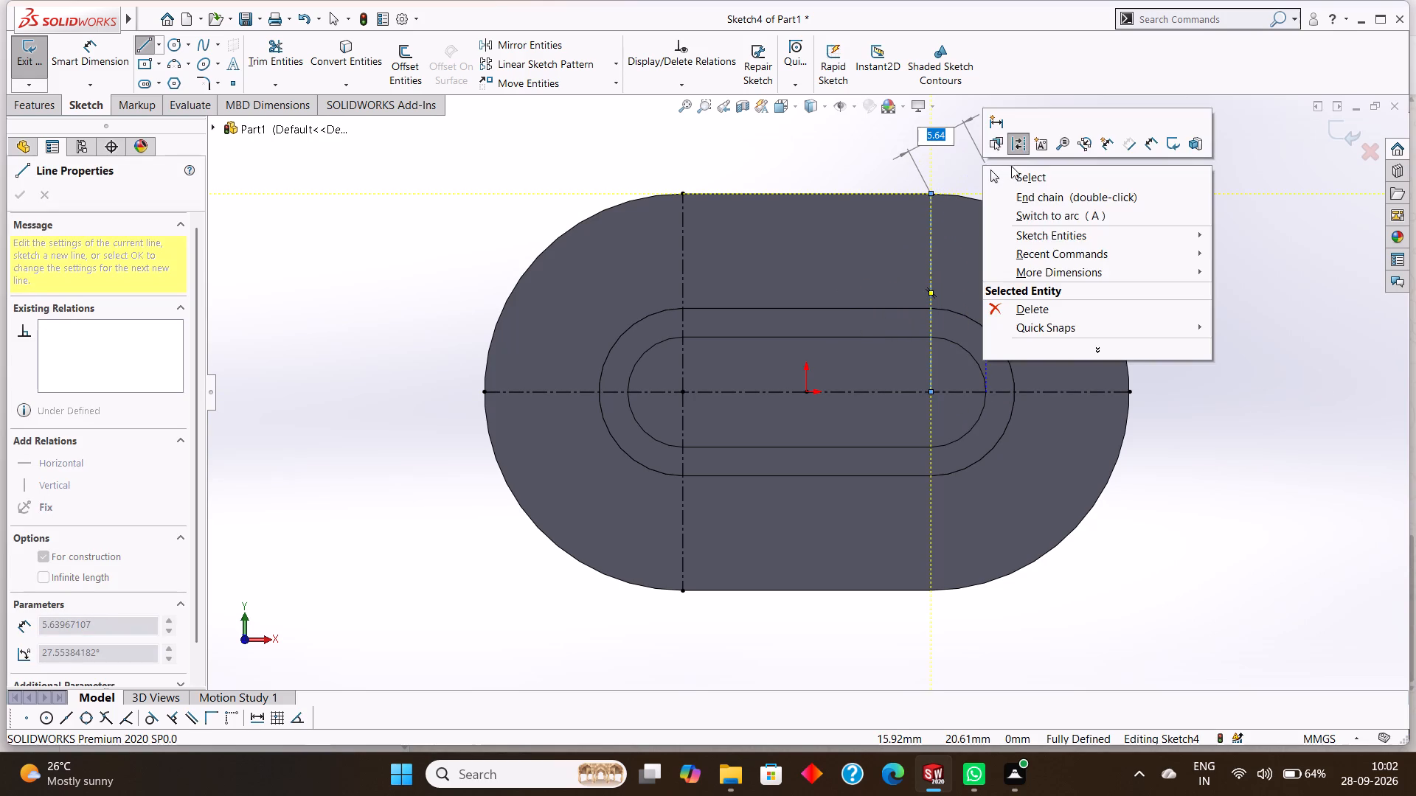
pyautogui.click(1017, 167)
pyautogui.rightClick(1075, 153)
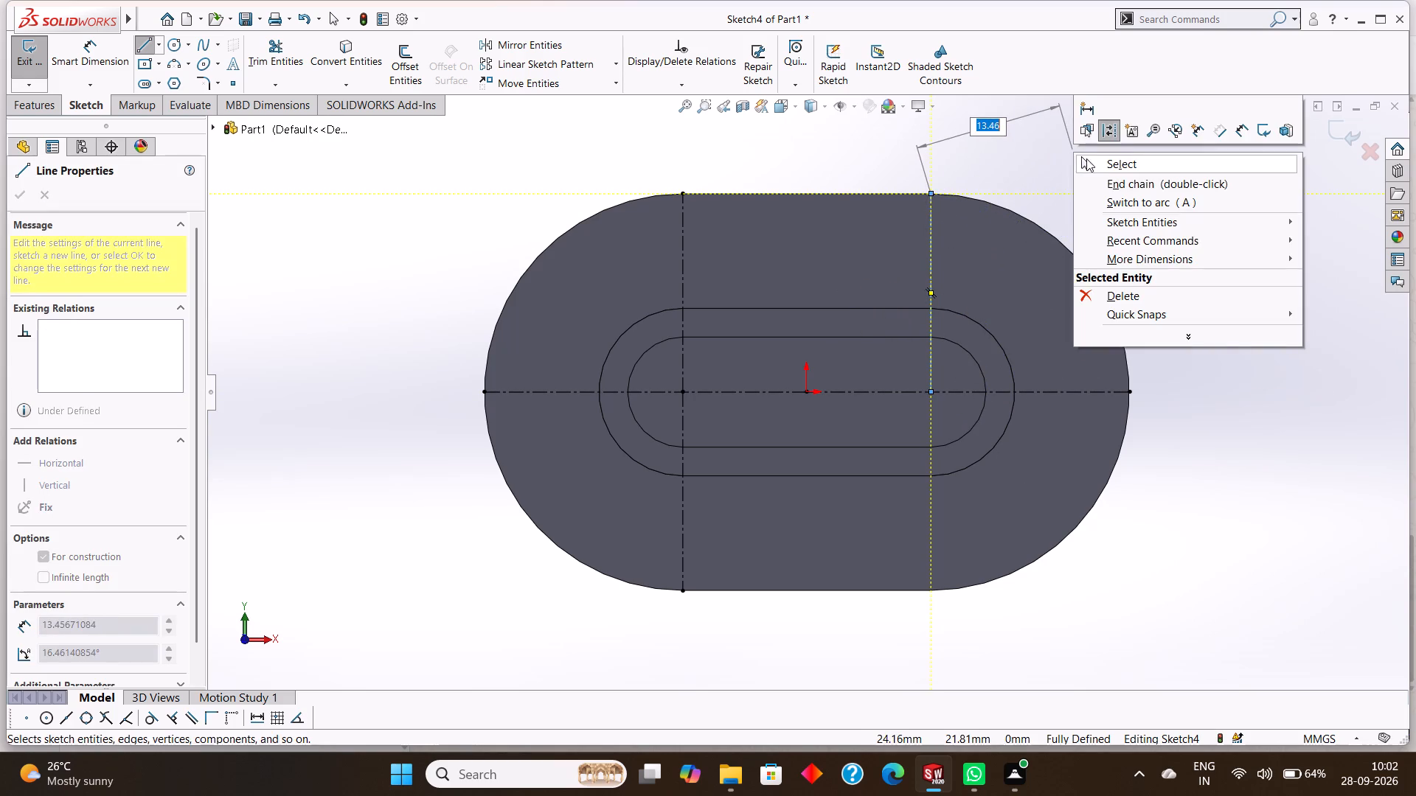
pyautogui.click(1092, 161)
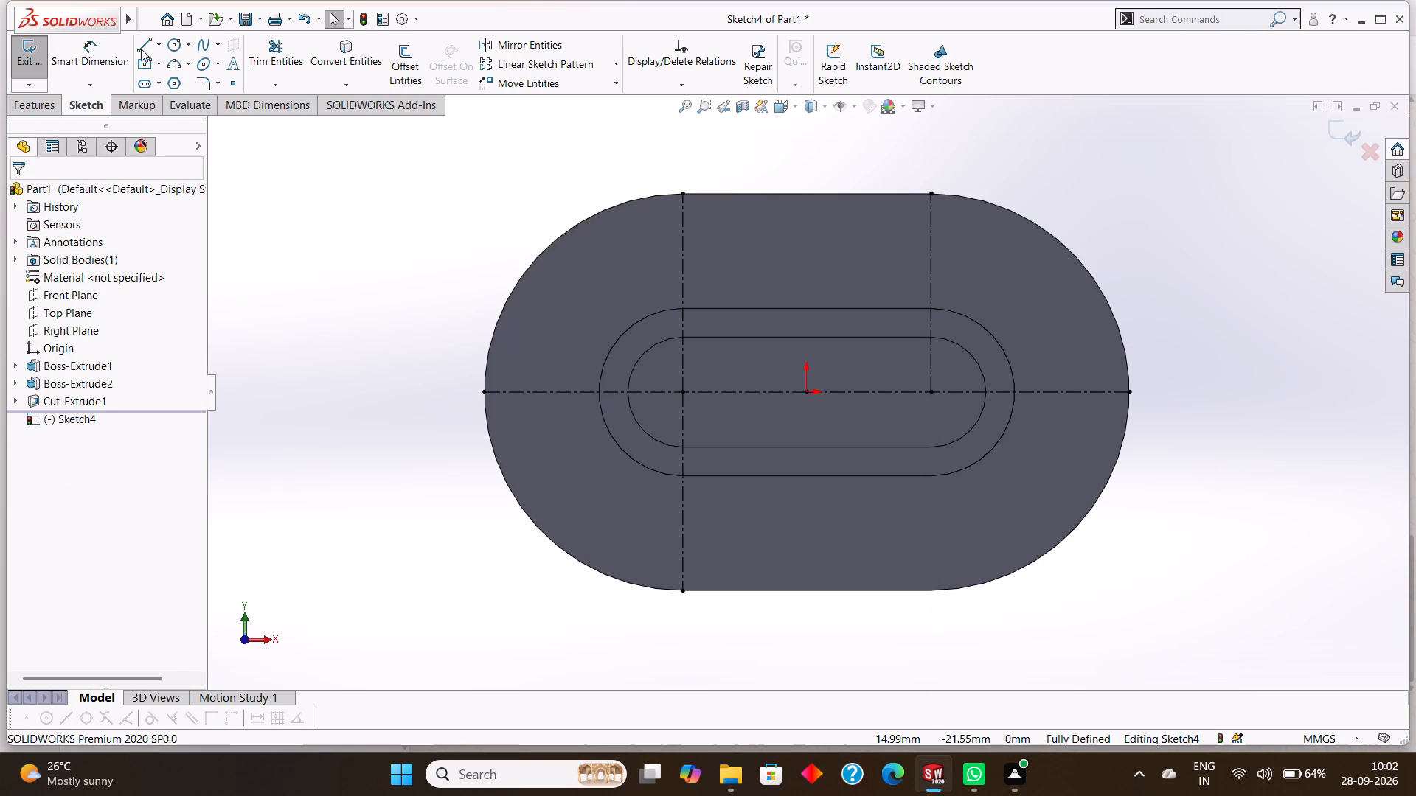
# Sketch an 18 mm vertical centerline from the right arc centre down to the base plate's lower straight edge.
pyautogui.click(159, 47)
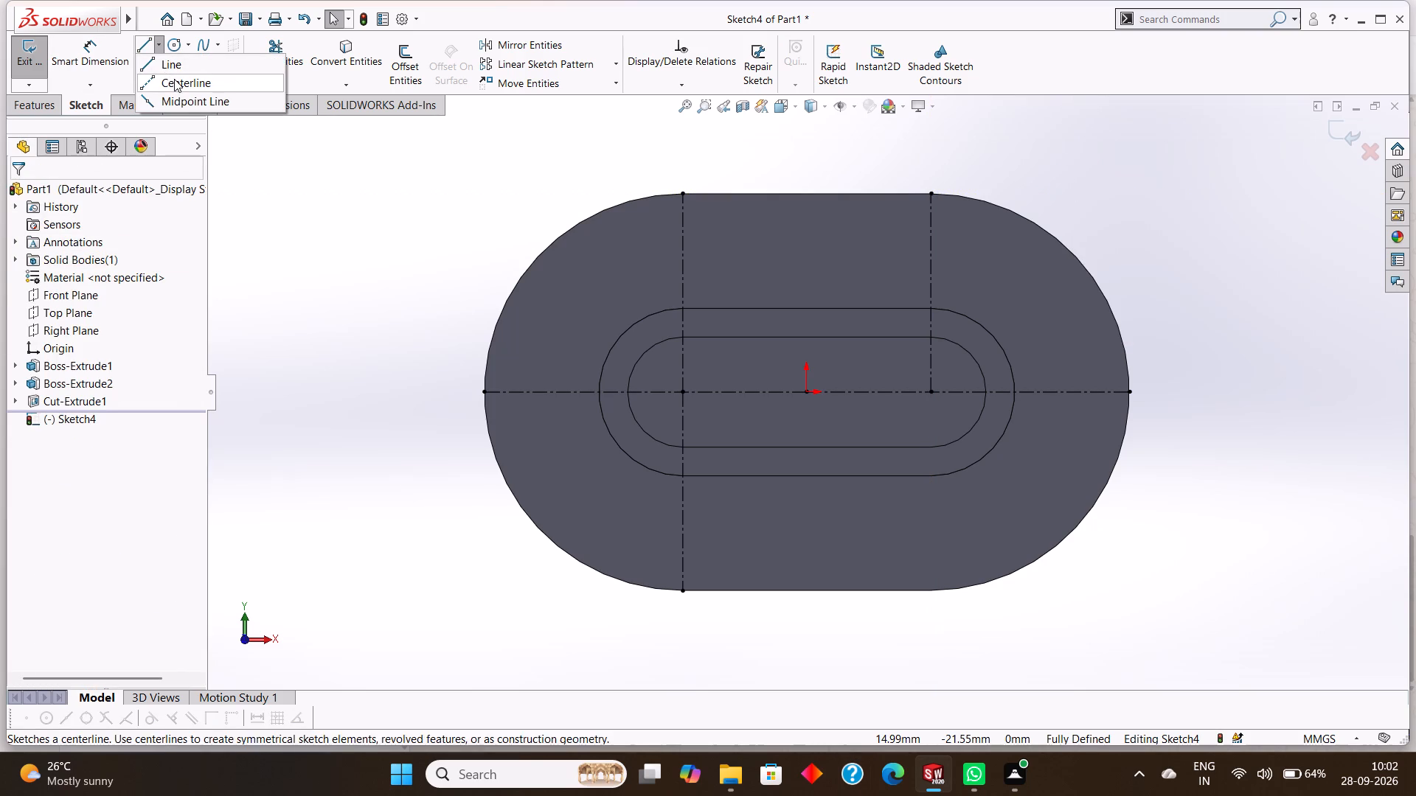
pyautogui.click(174, 79)
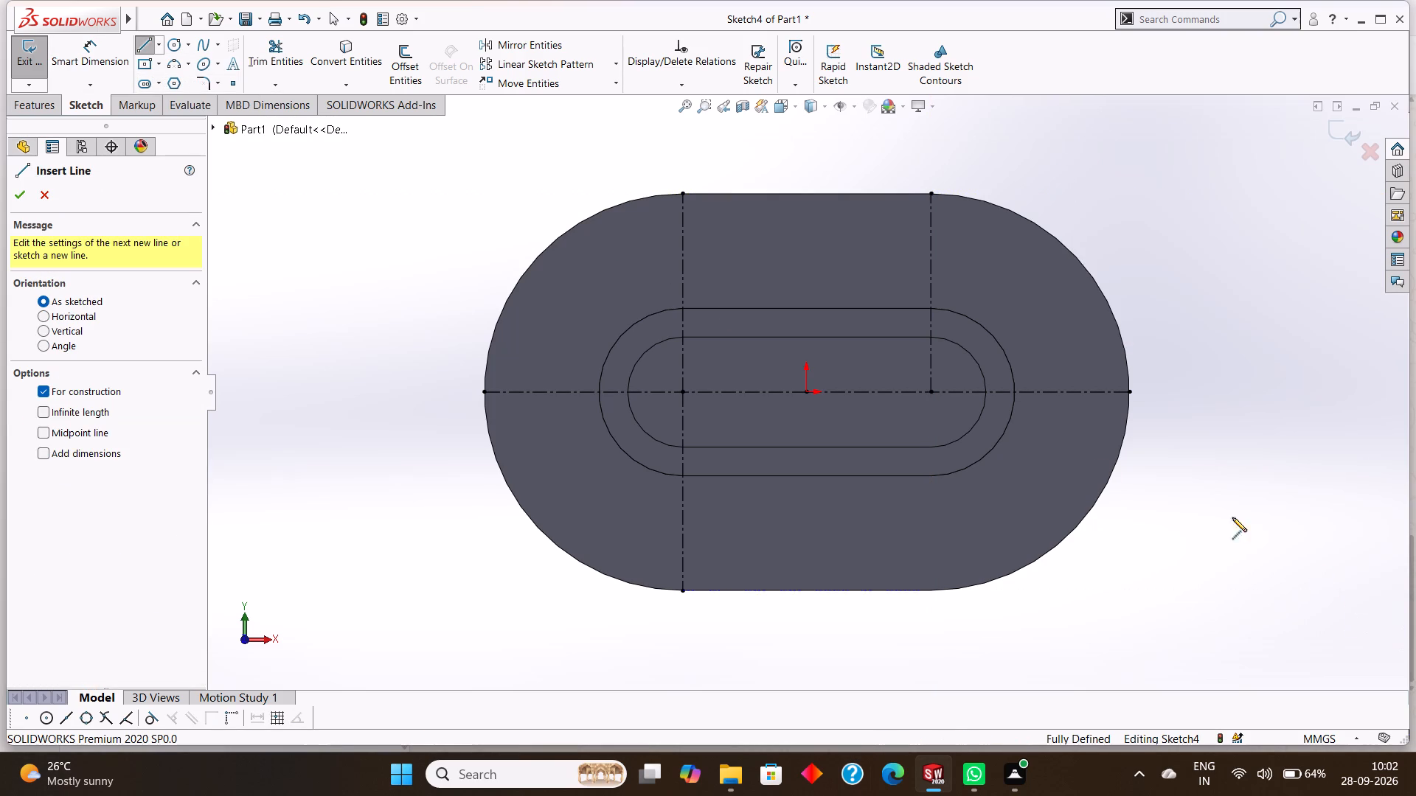
pyautogui.click(933, 390)
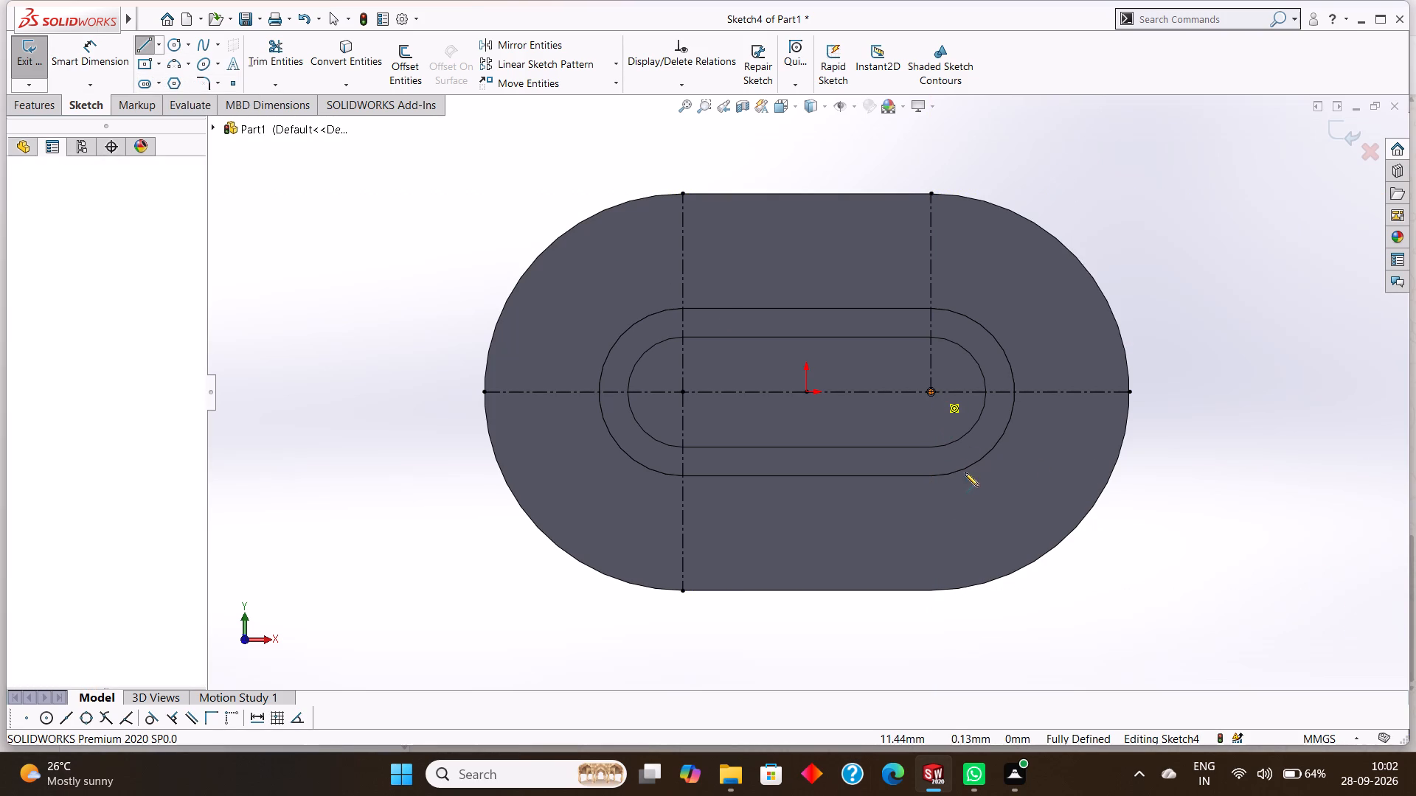
pyautogui.click(931, 592)
pyautogui.rightClick(1069, 610)
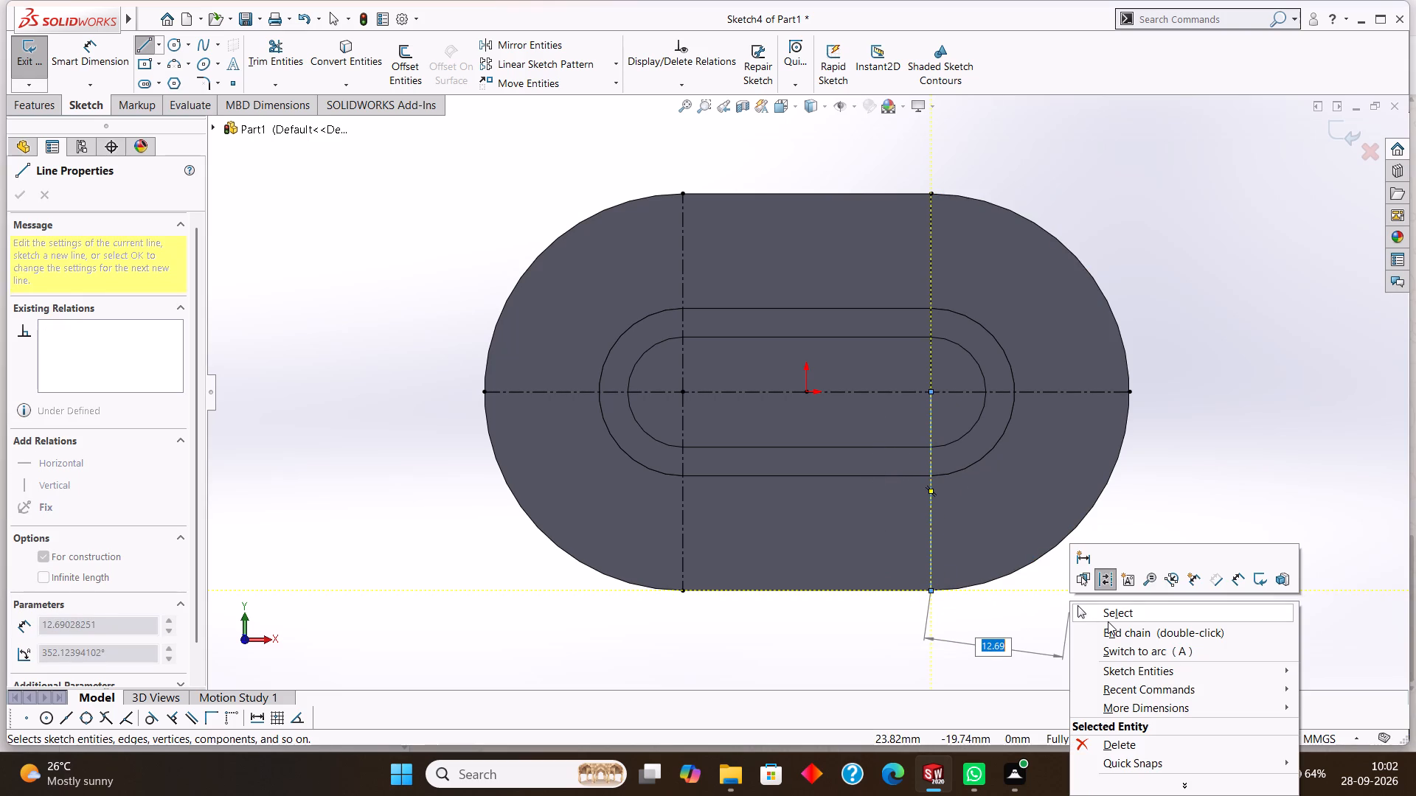
pyautogui.click(1111, 621)
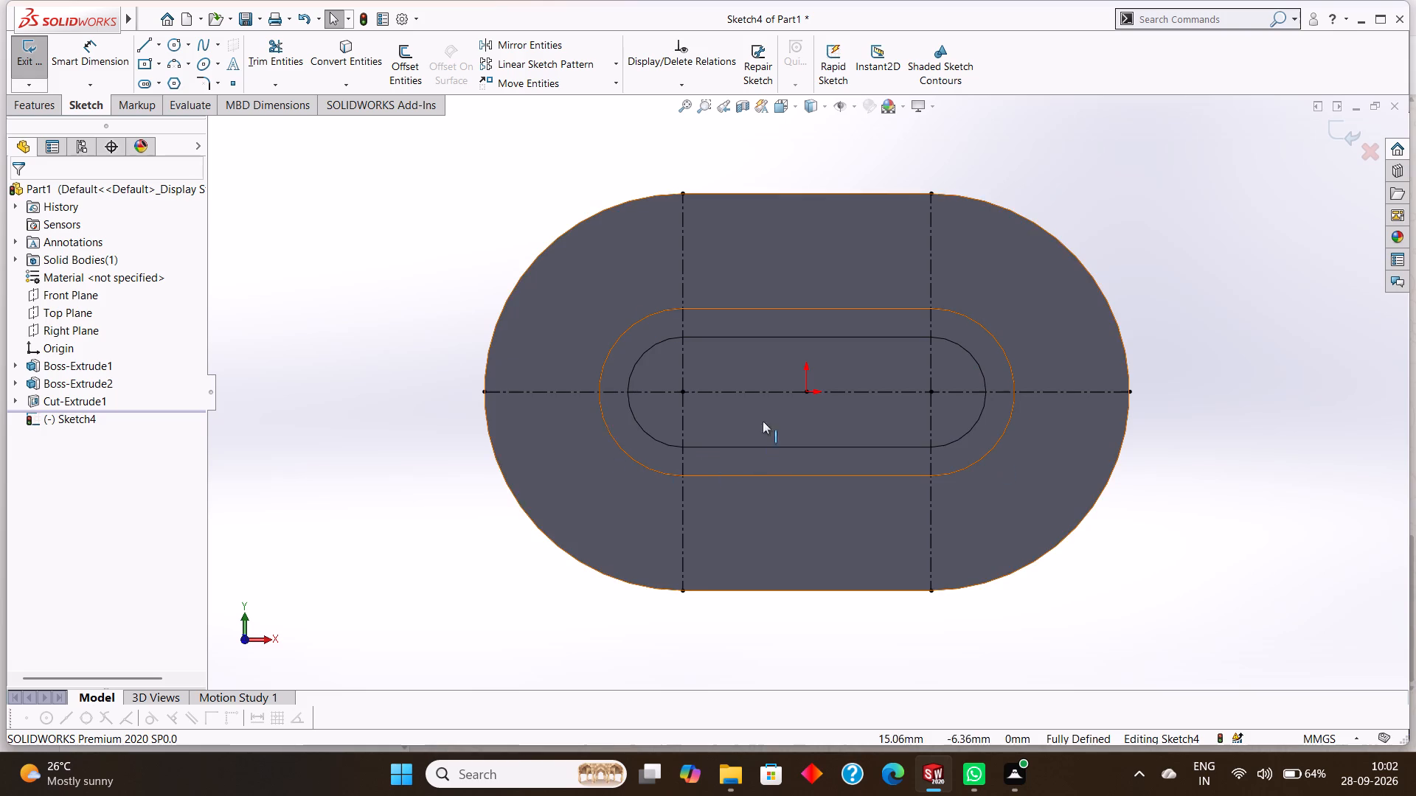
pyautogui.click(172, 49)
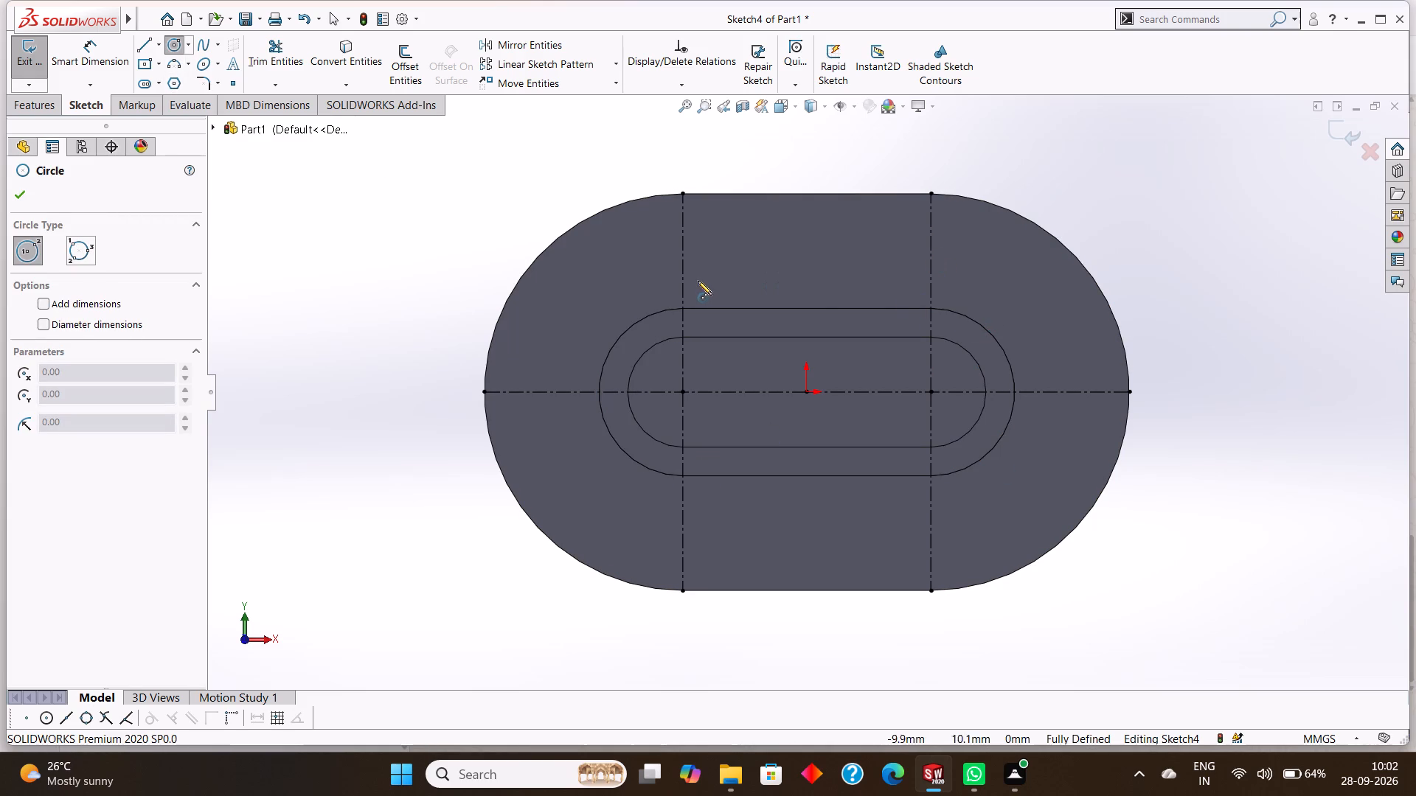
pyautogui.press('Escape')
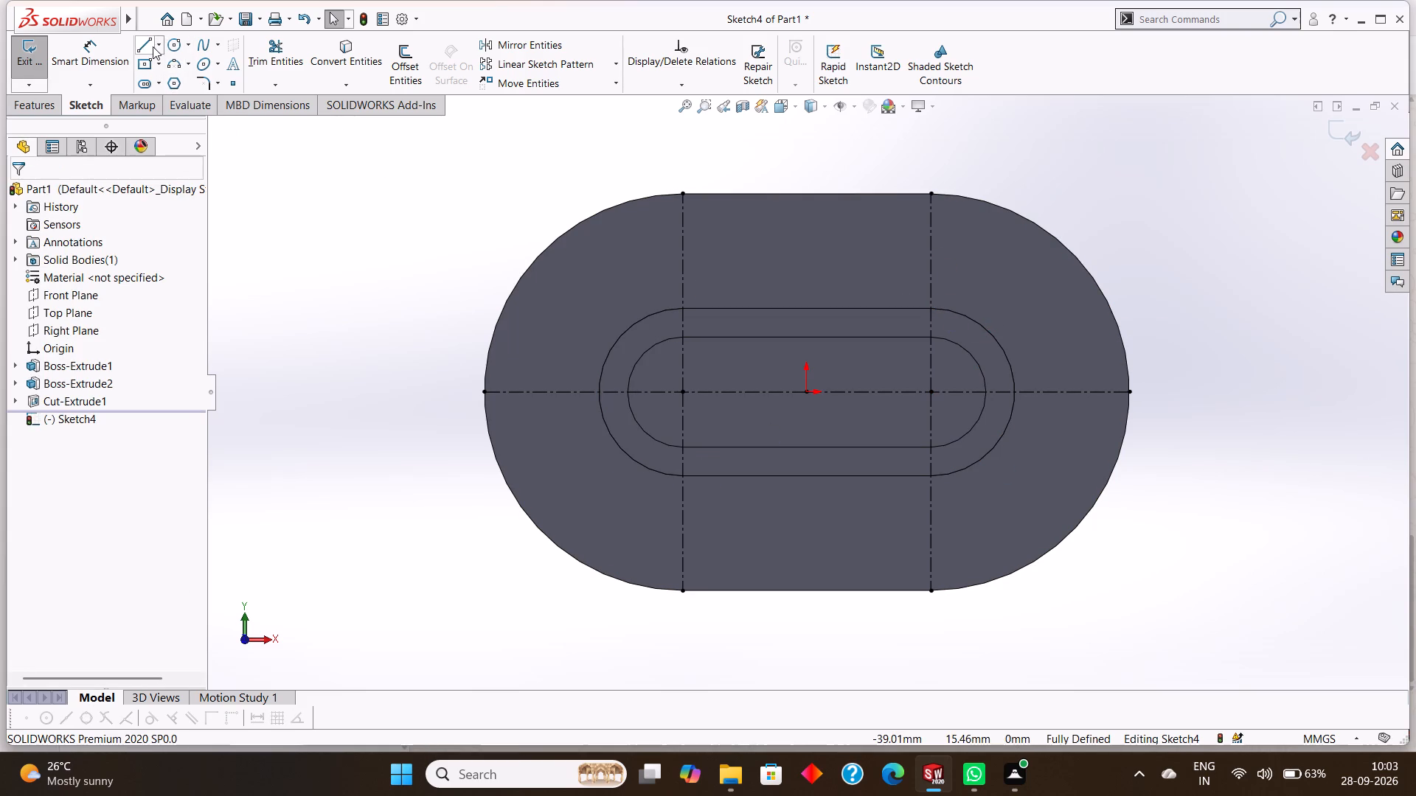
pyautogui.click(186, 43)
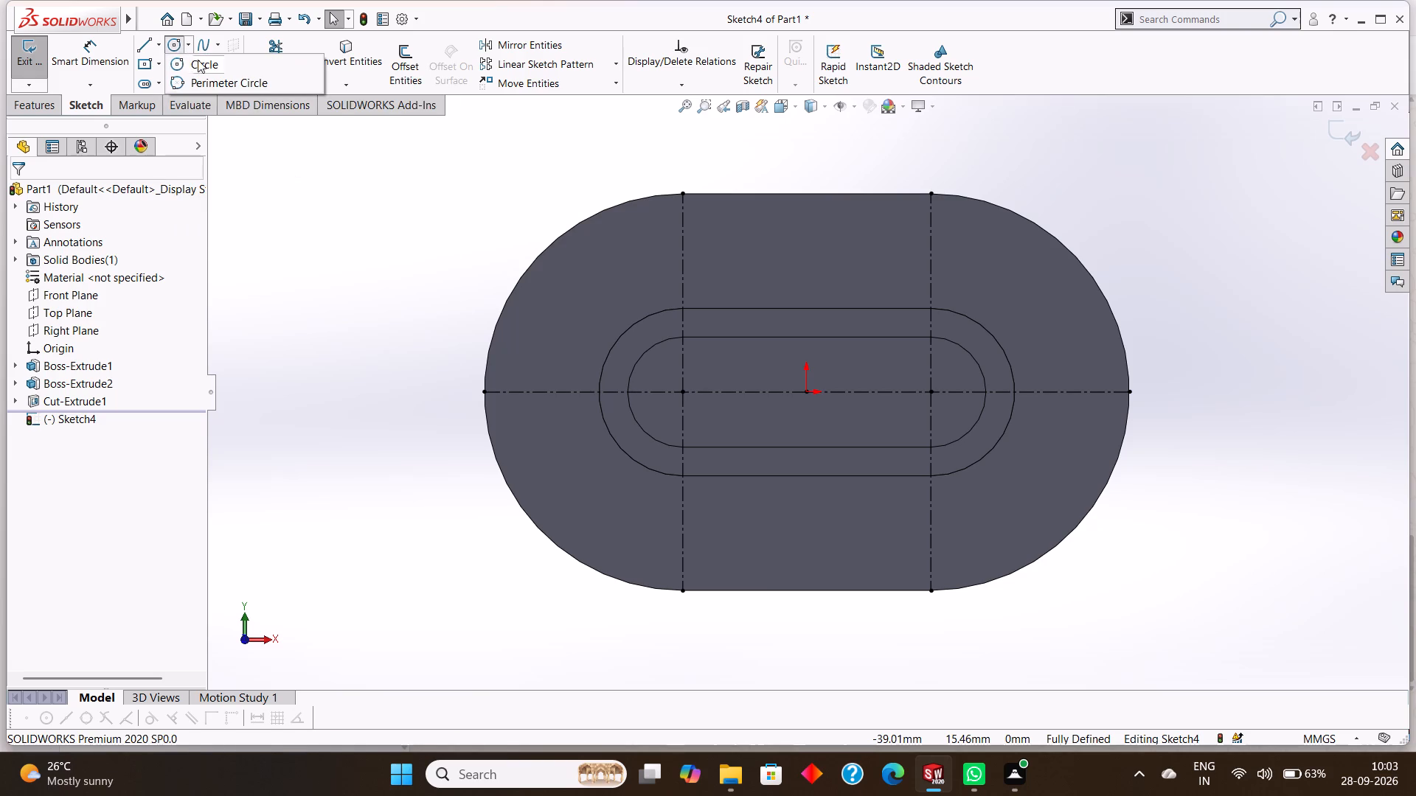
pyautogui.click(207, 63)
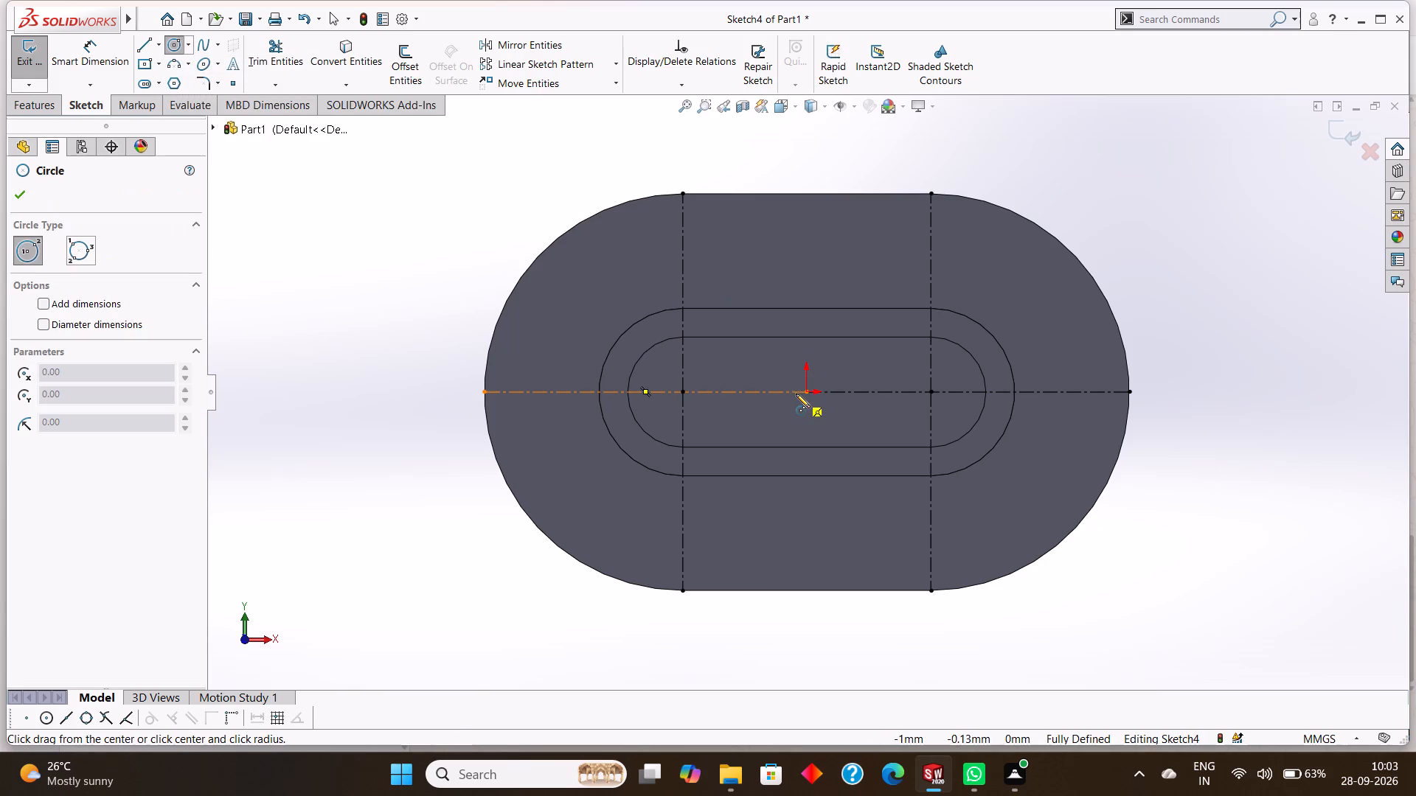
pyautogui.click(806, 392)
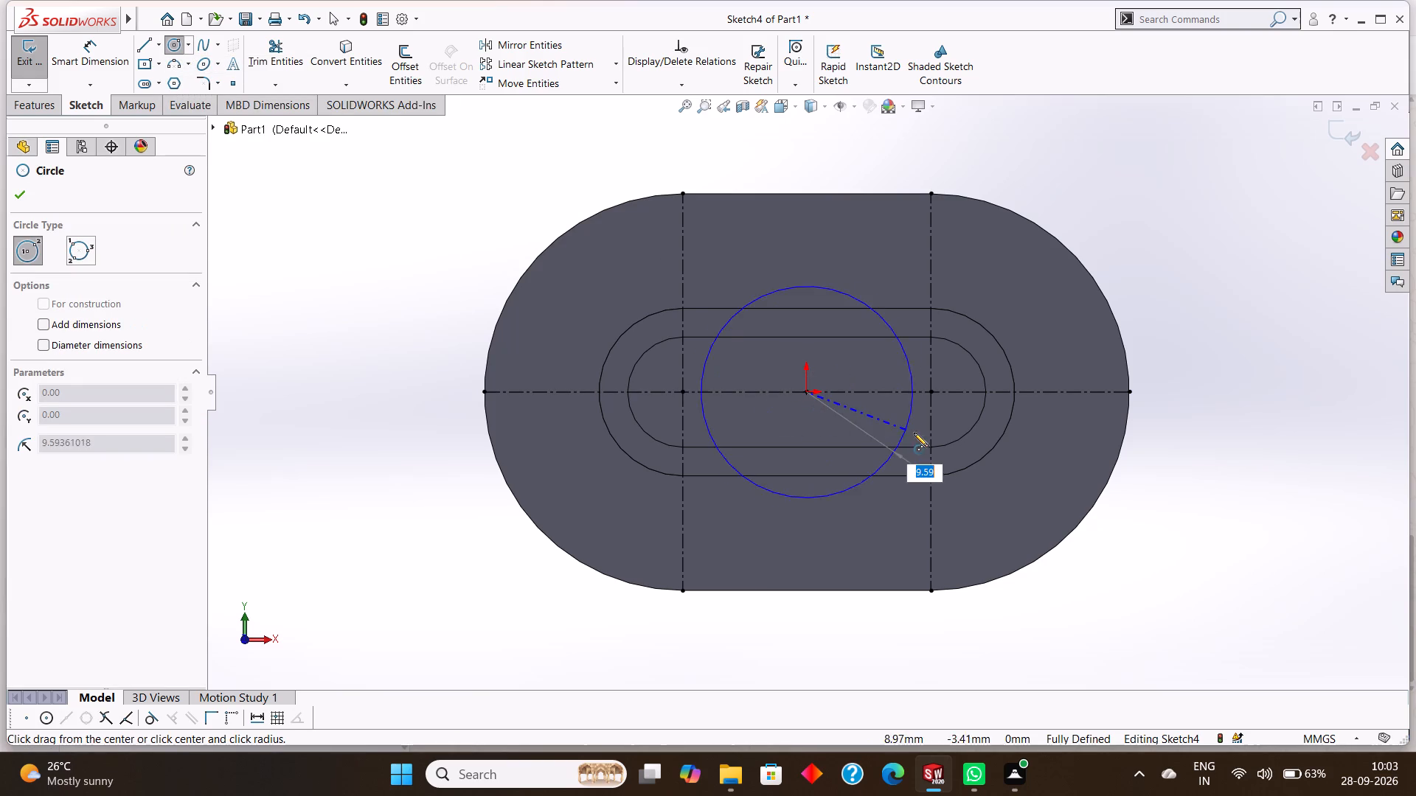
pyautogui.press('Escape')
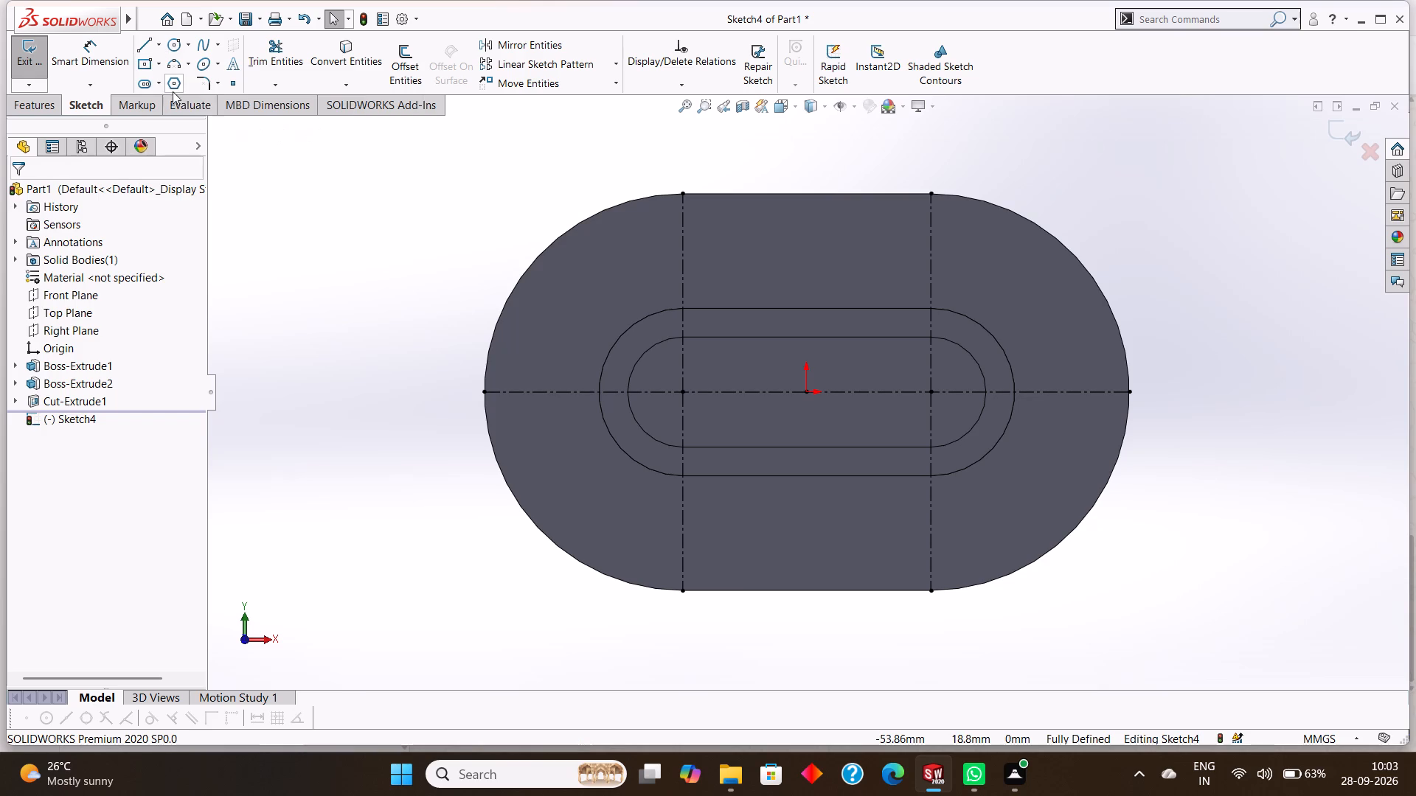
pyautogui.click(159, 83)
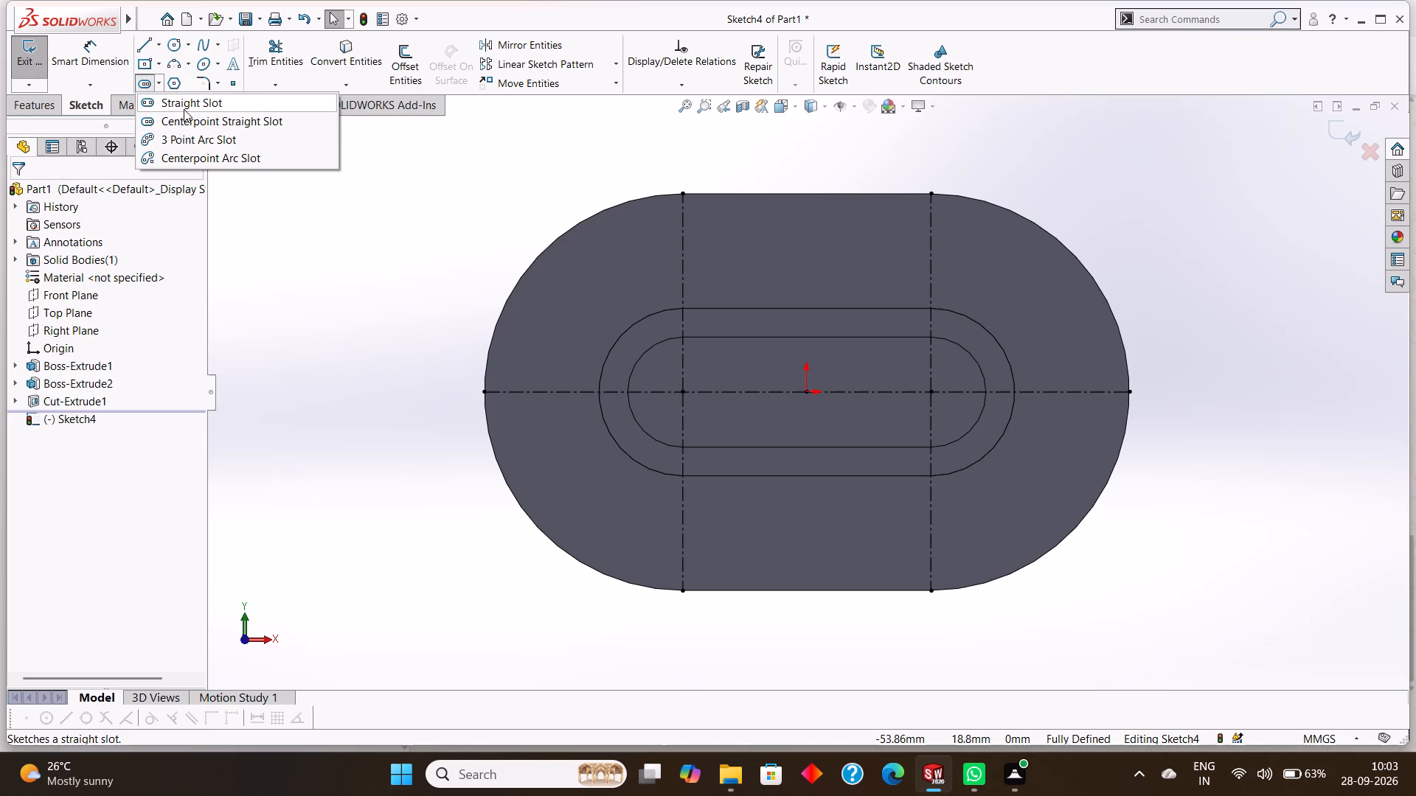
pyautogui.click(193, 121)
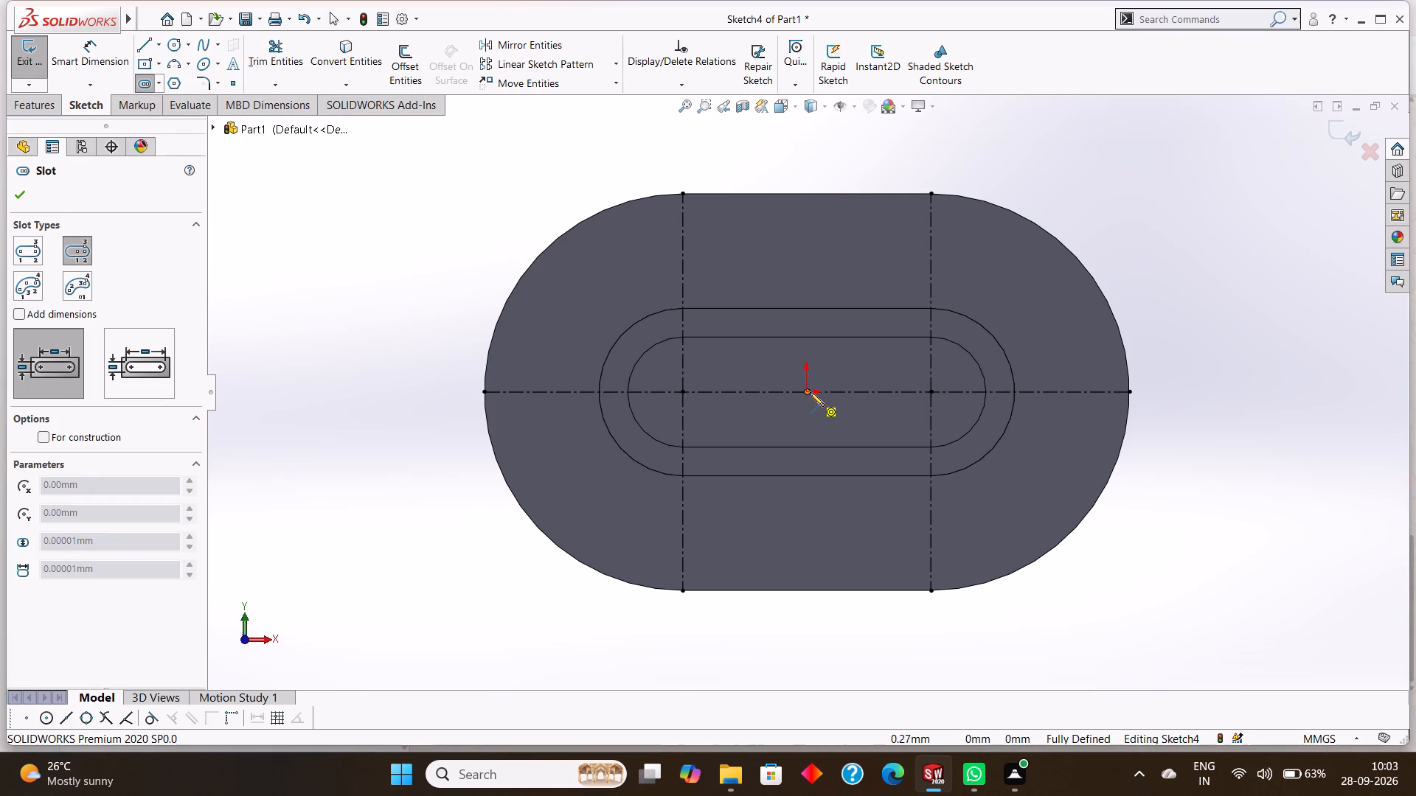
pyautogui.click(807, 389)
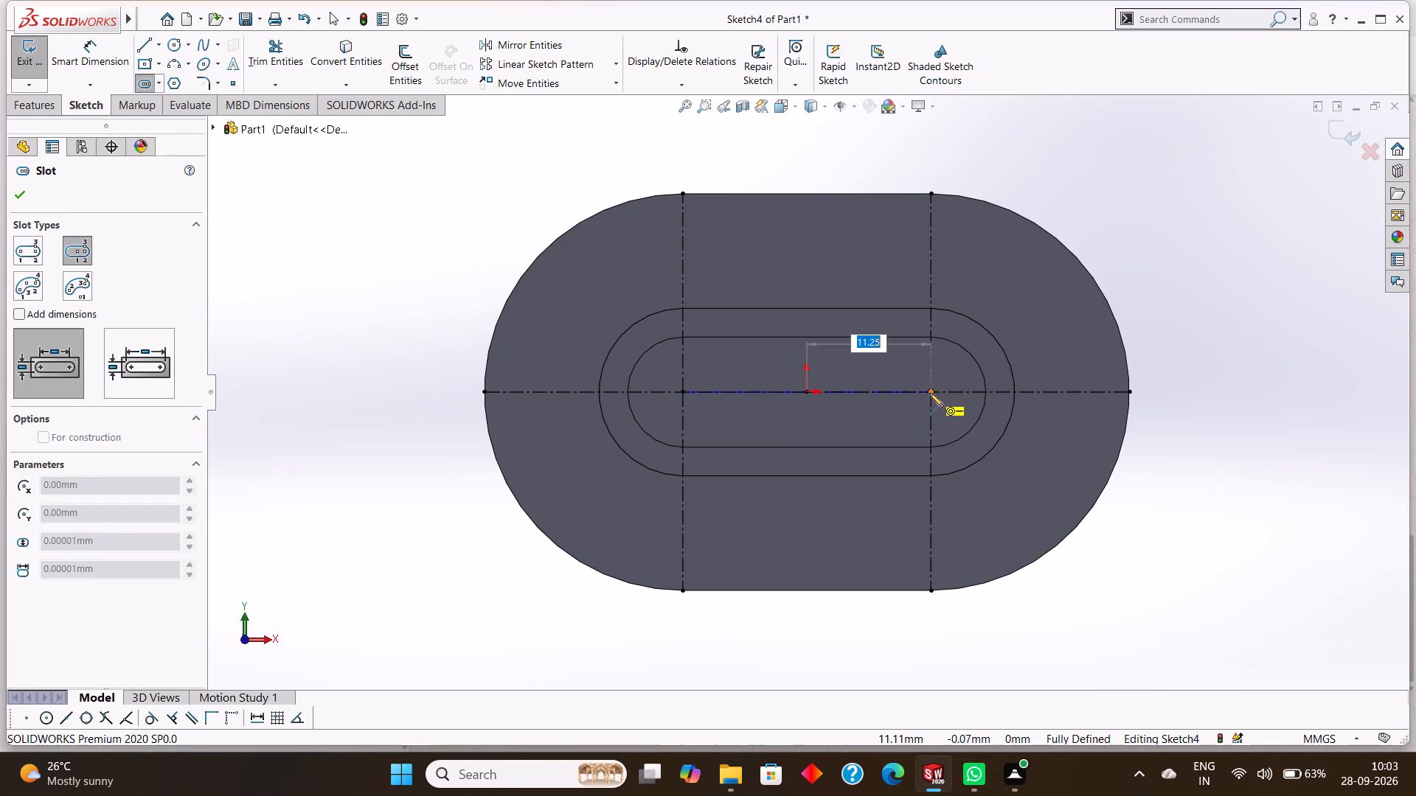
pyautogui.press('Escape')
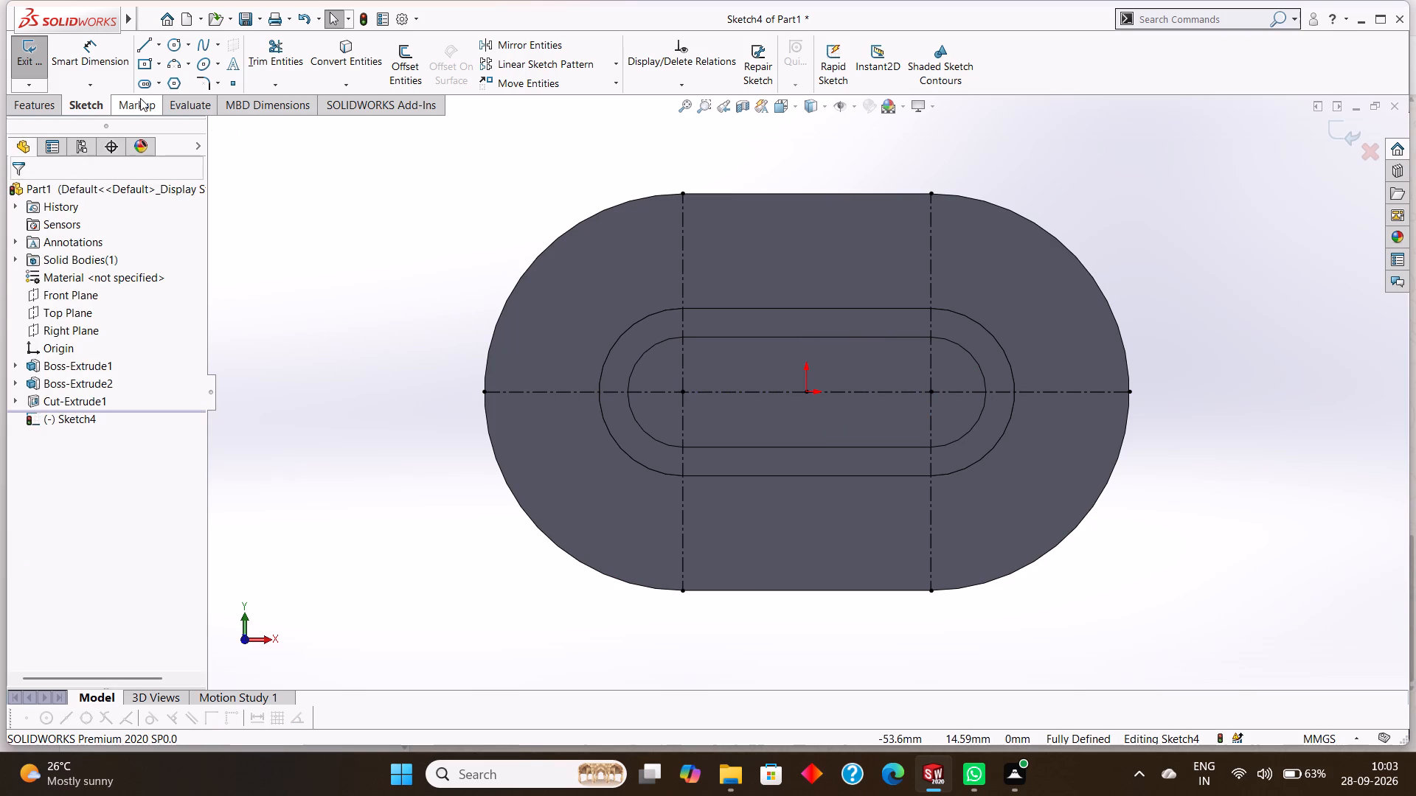
# Sketch a horizontal centerpoint straight slot from the origin to the right arc centre, about 22.2 mm wide, around the boss.
pyautogui.click(158, 85)
pyautogui.click(180, 120)
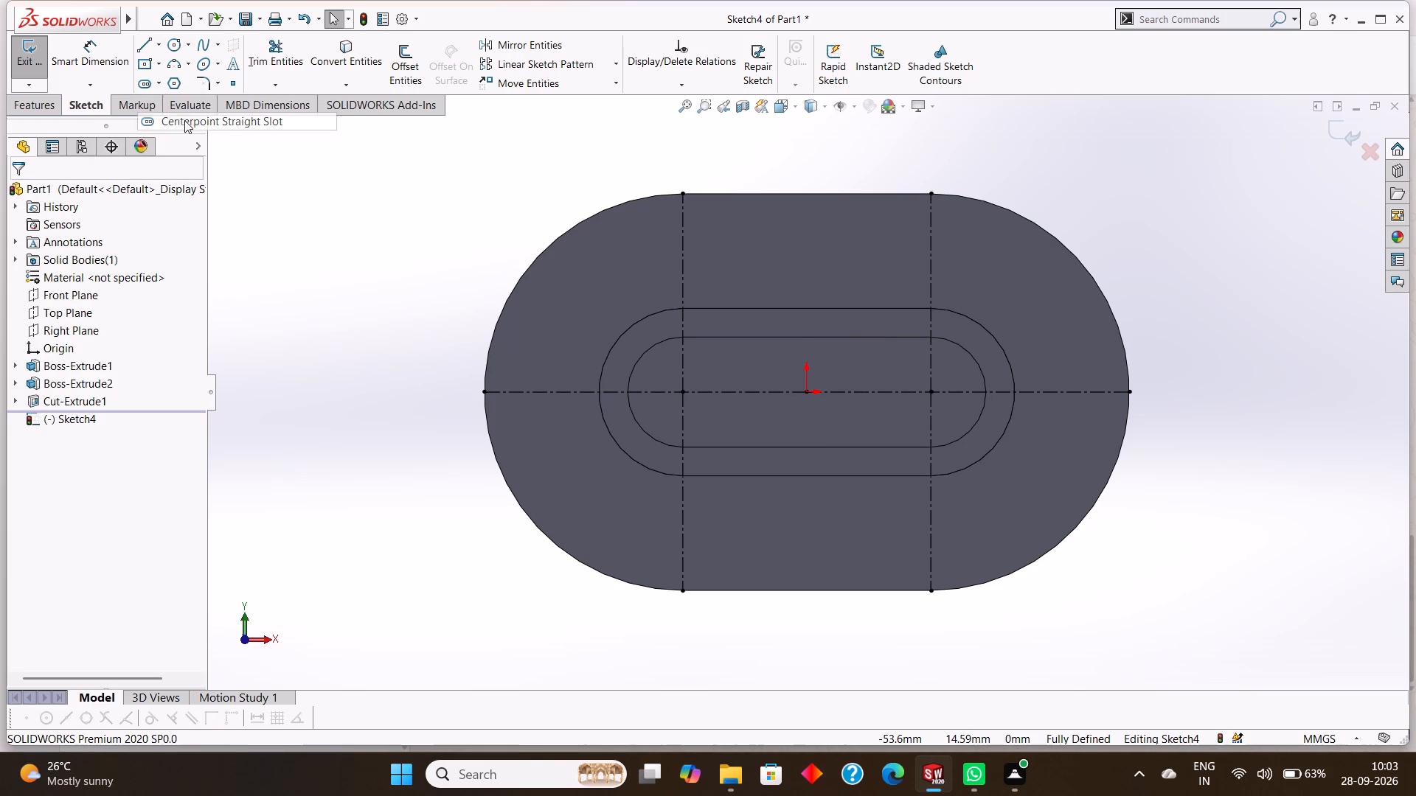
pyautogui.click(806, 390)
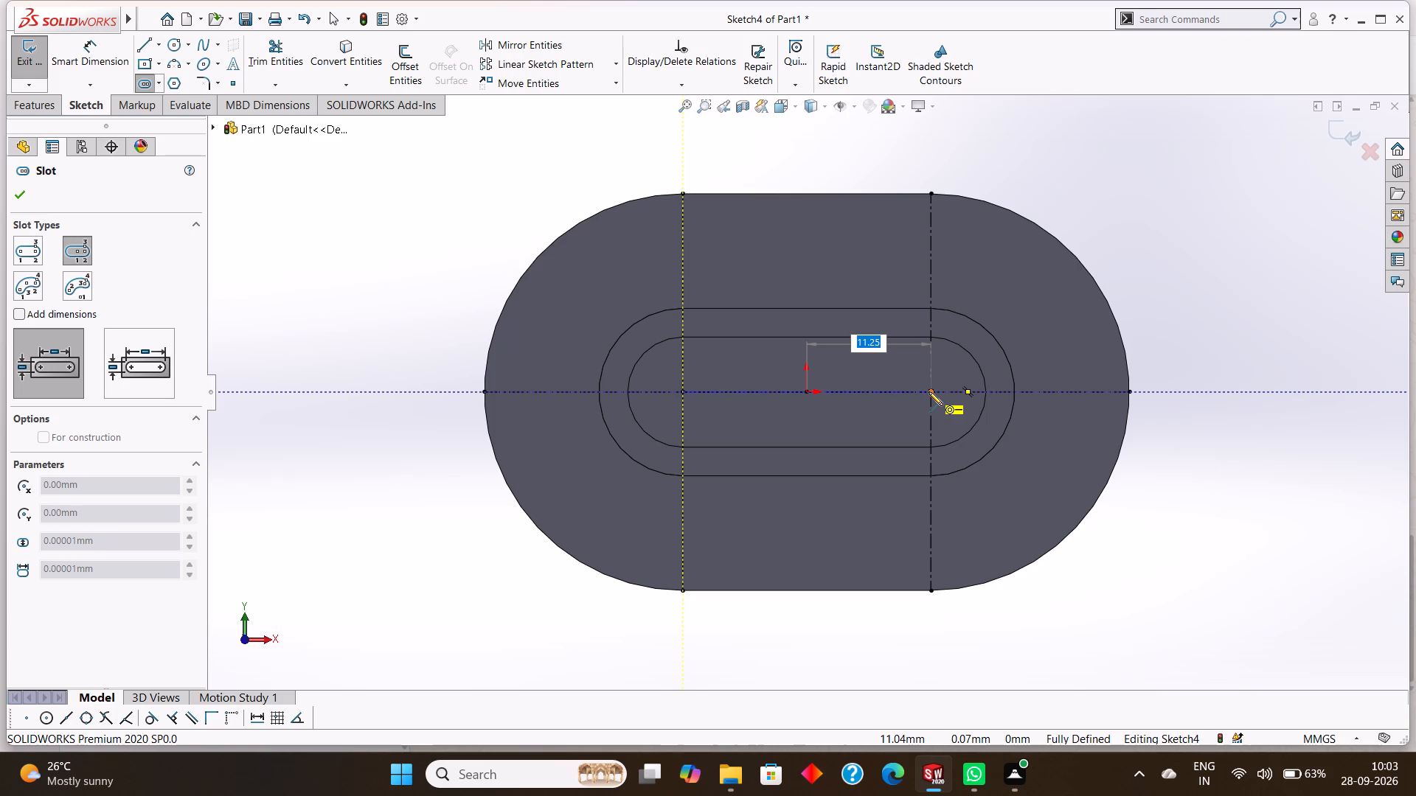
pyautogui.click(929, 391)
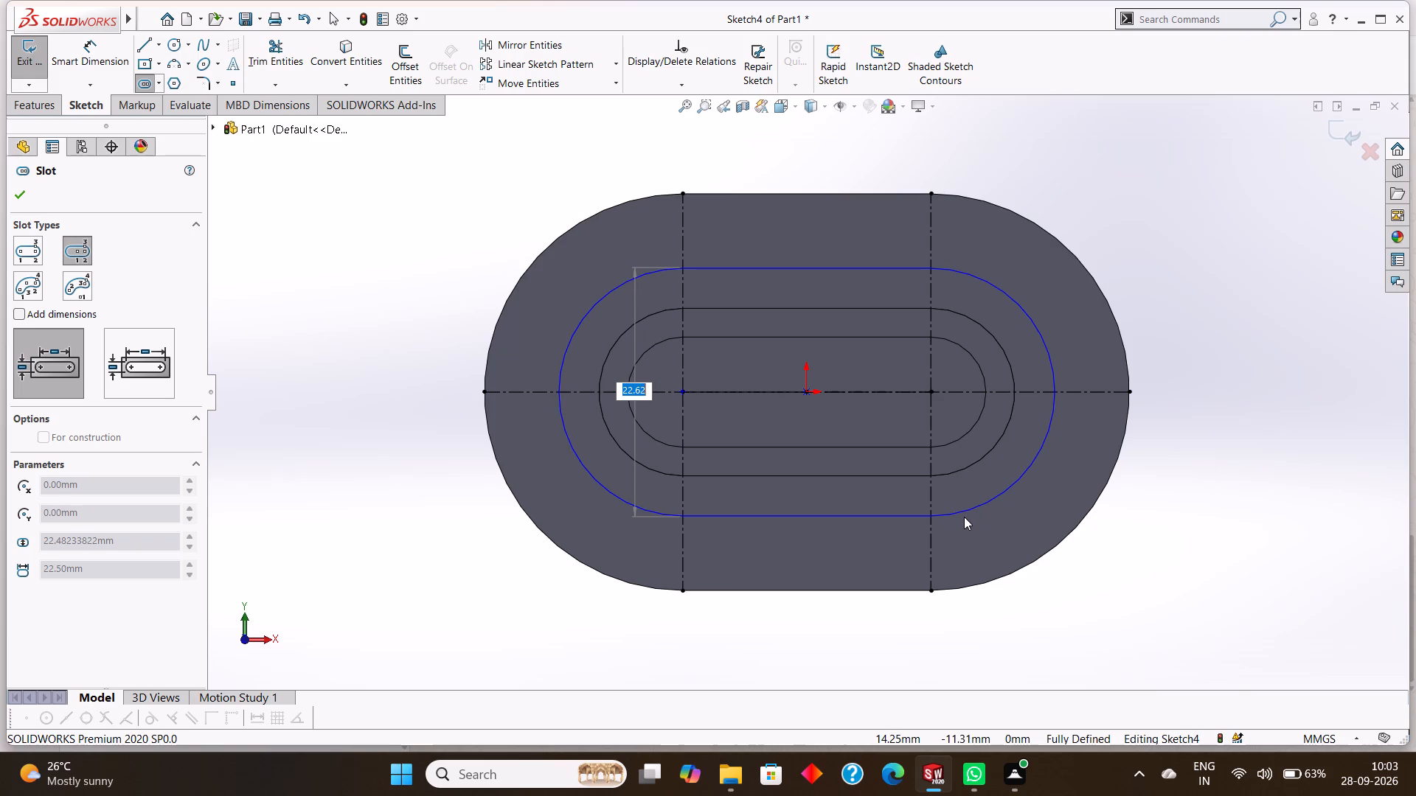
pyautogui.click(963, 514)
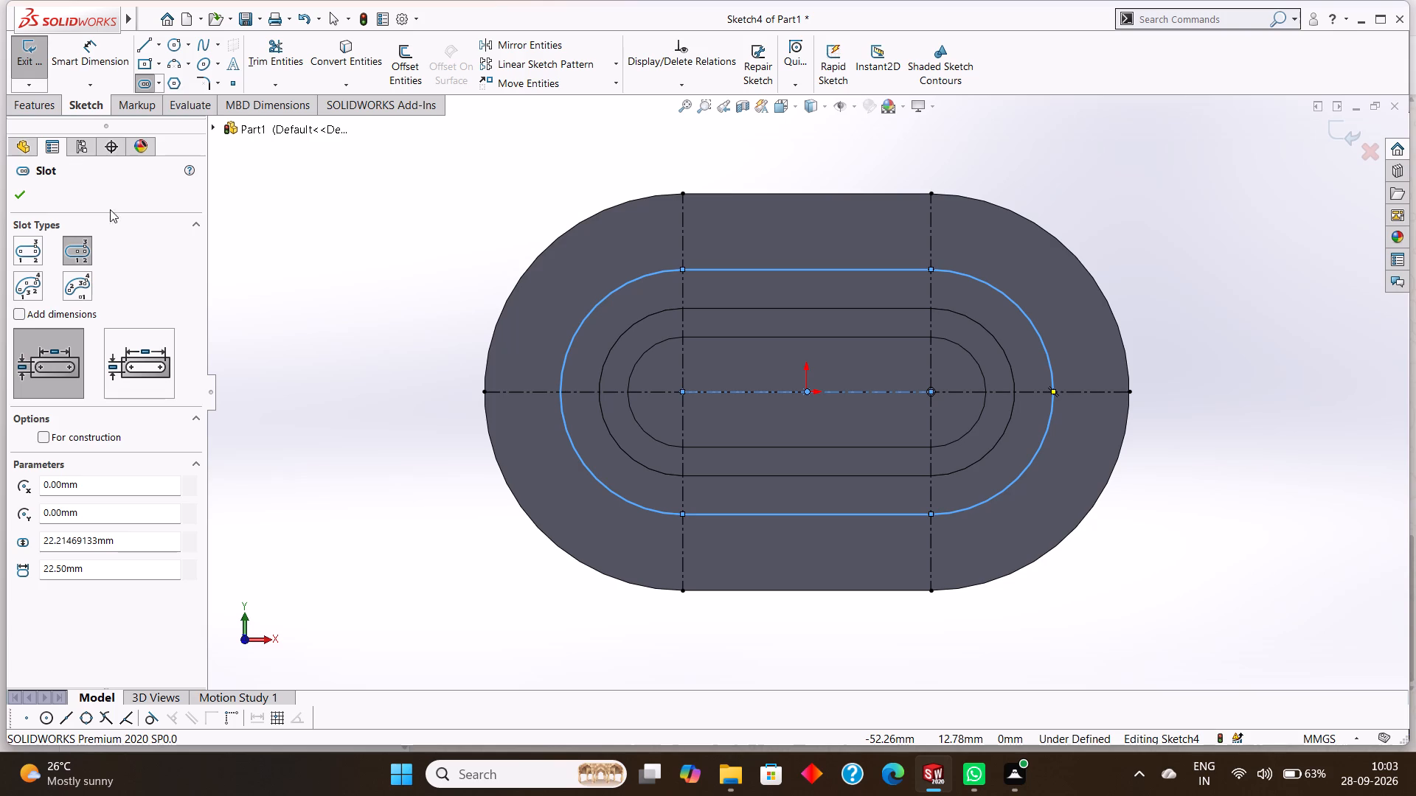
pyautogui.click(22, 193)
# Dimension the new slot's left end arc with a radius of 13 mm.
pyautogui.click(105, 53)
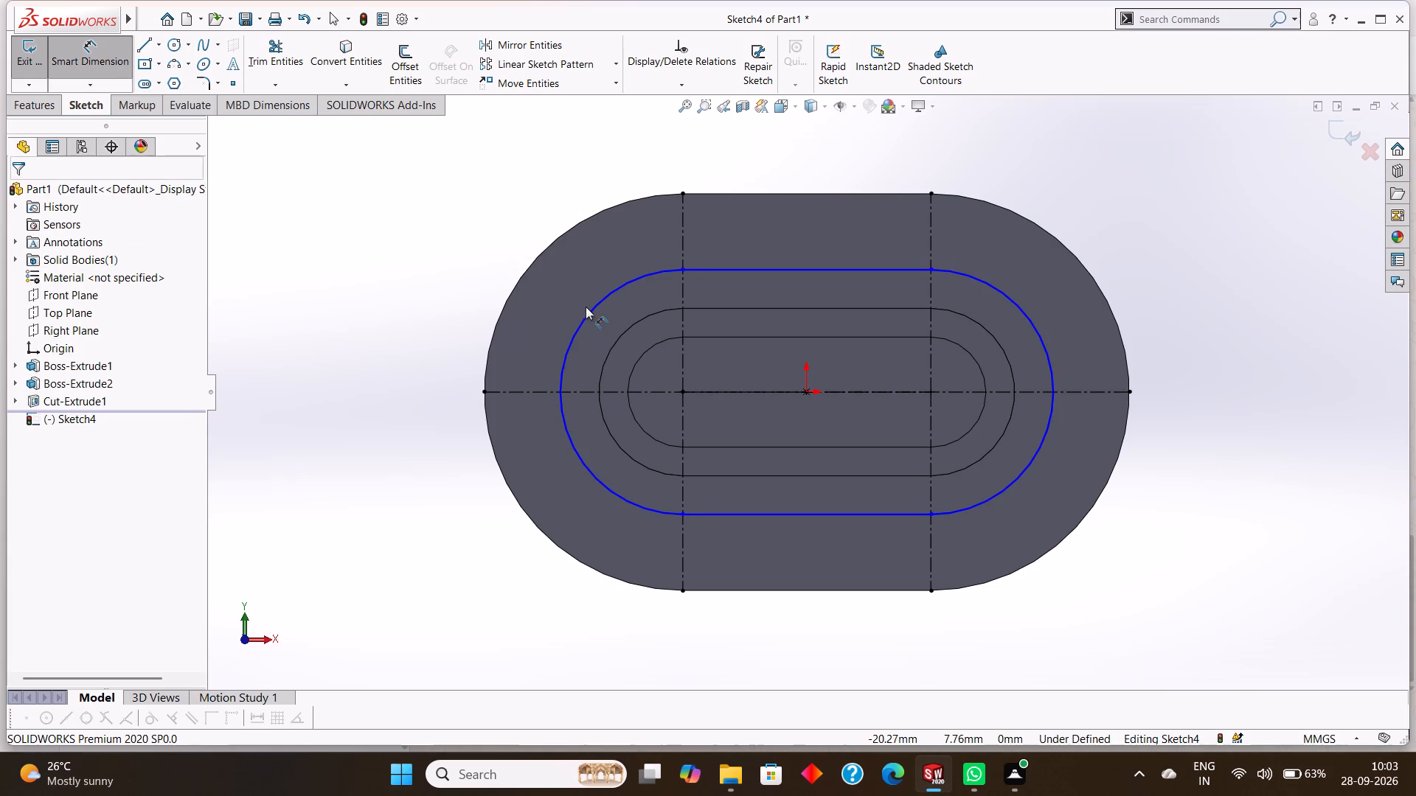
pyautogui.click(591, 309)
pyautogui.click(571, 281)
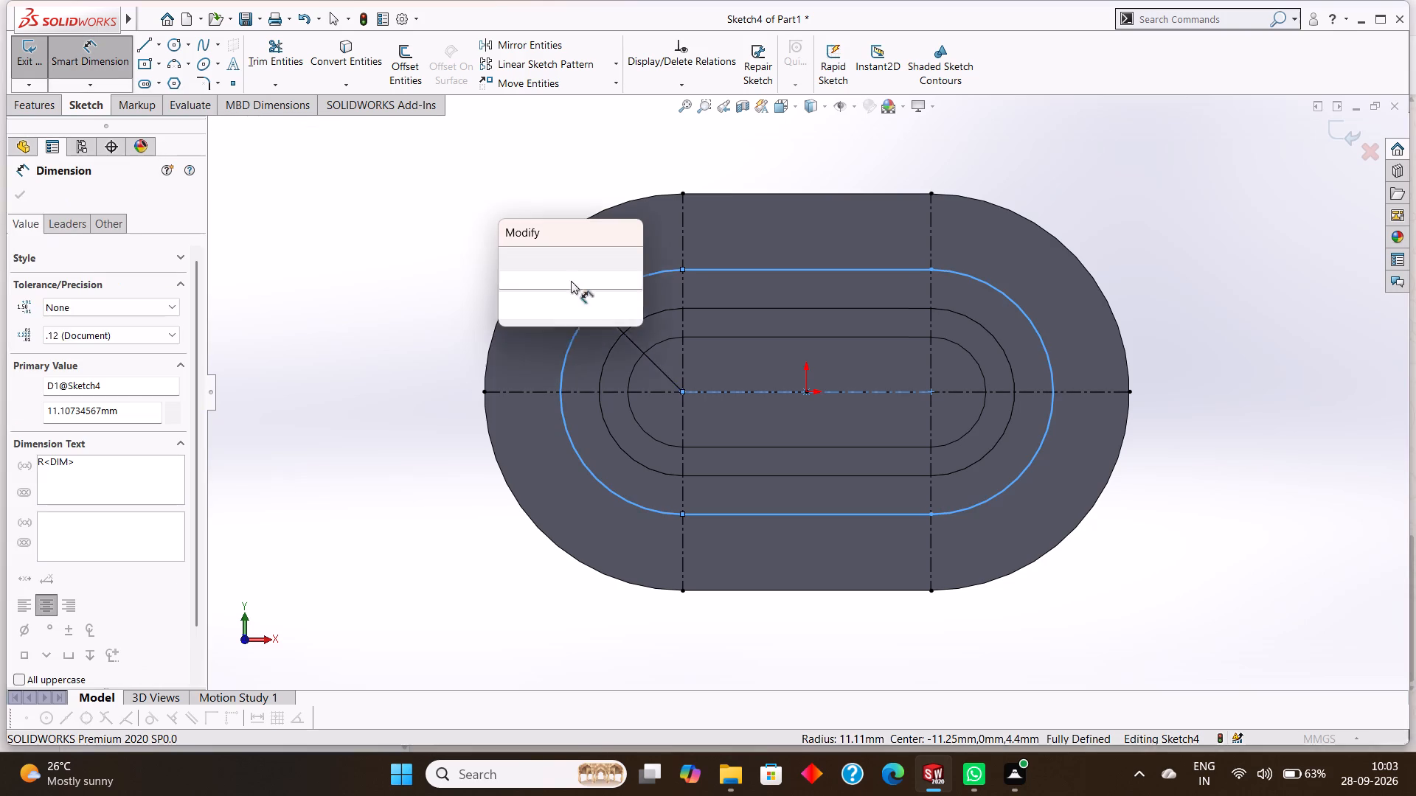
pyautogui.write('13')
pyautogui.press('Return')
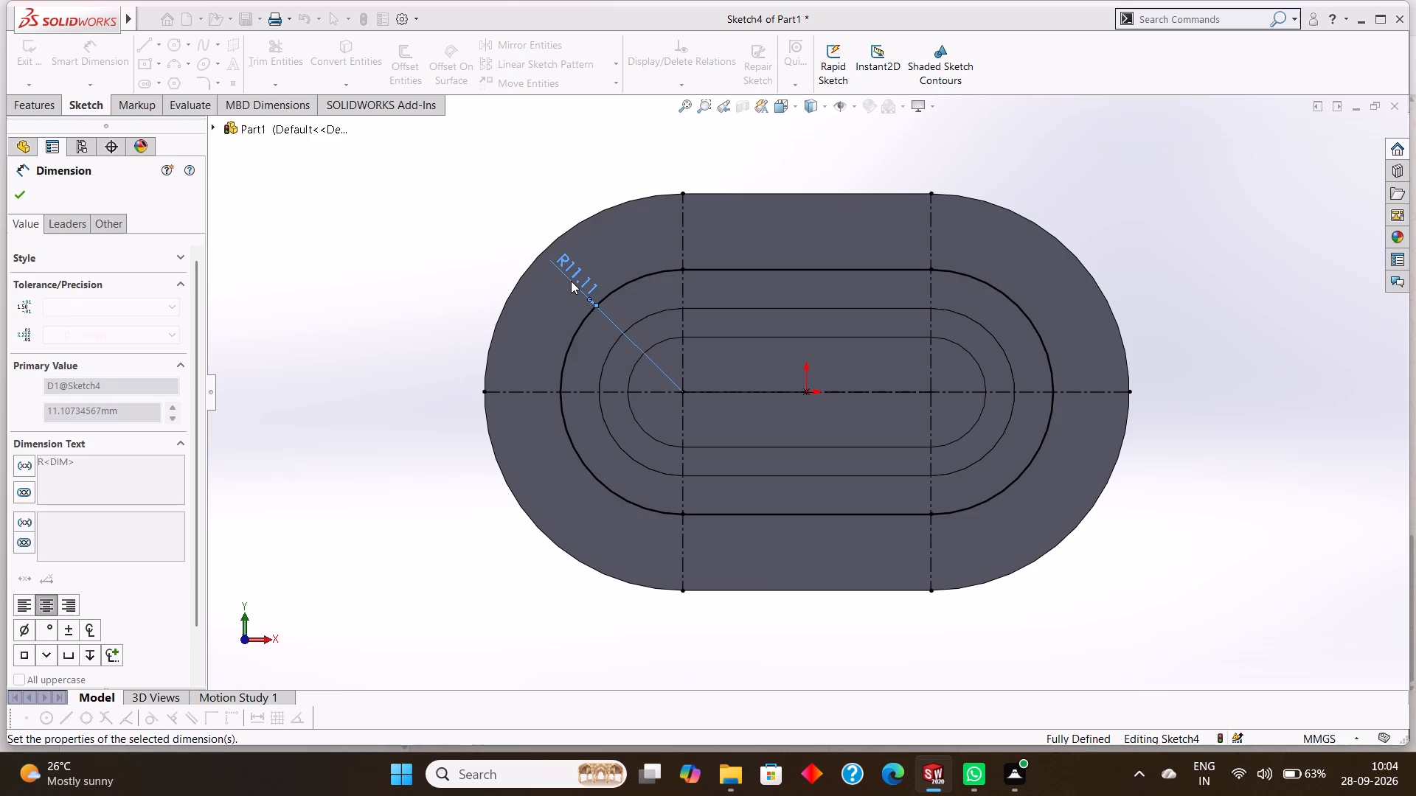
pyautogui.click(28, 191)
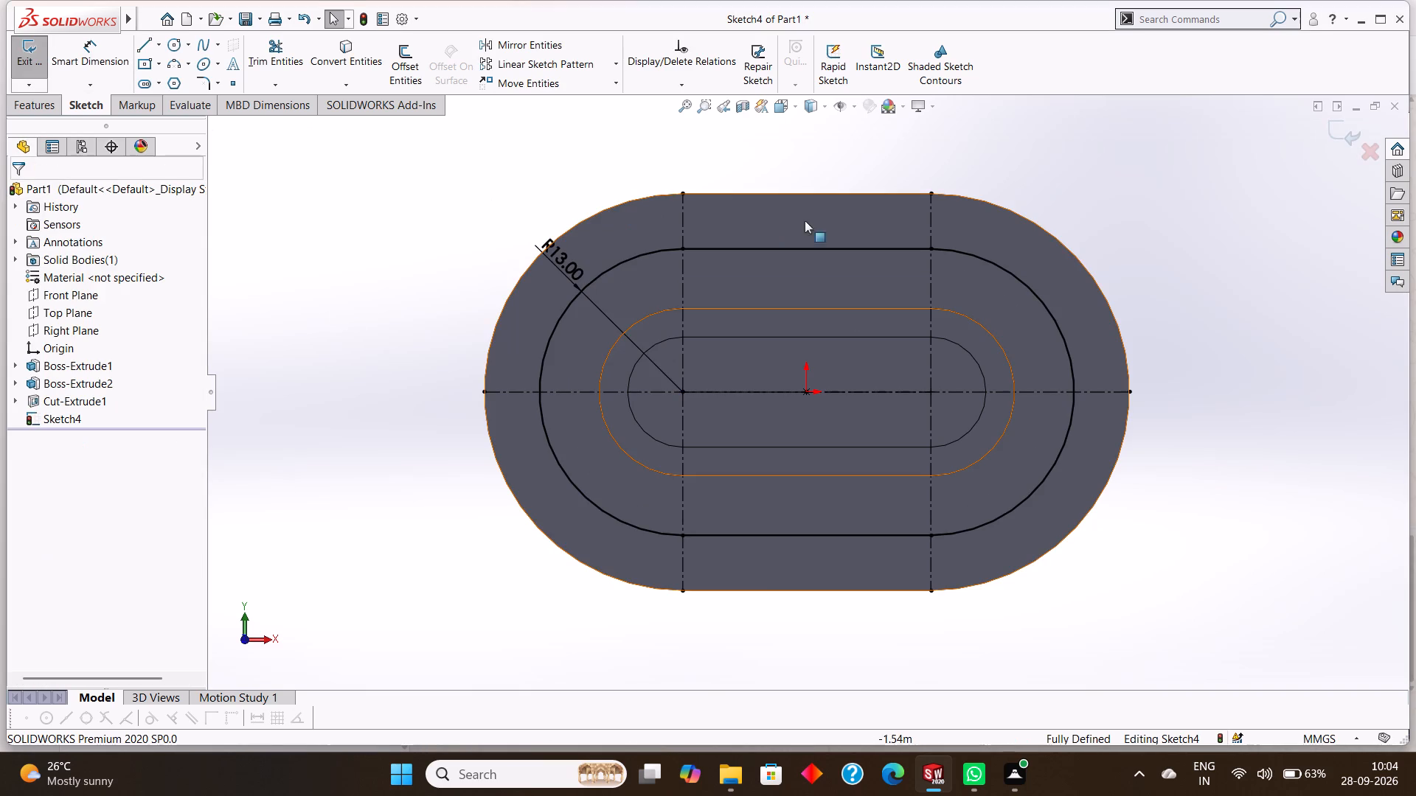
# Convert the 13 mm radius slot to construction geometry.
pyautogui.rightClick(811, 248)
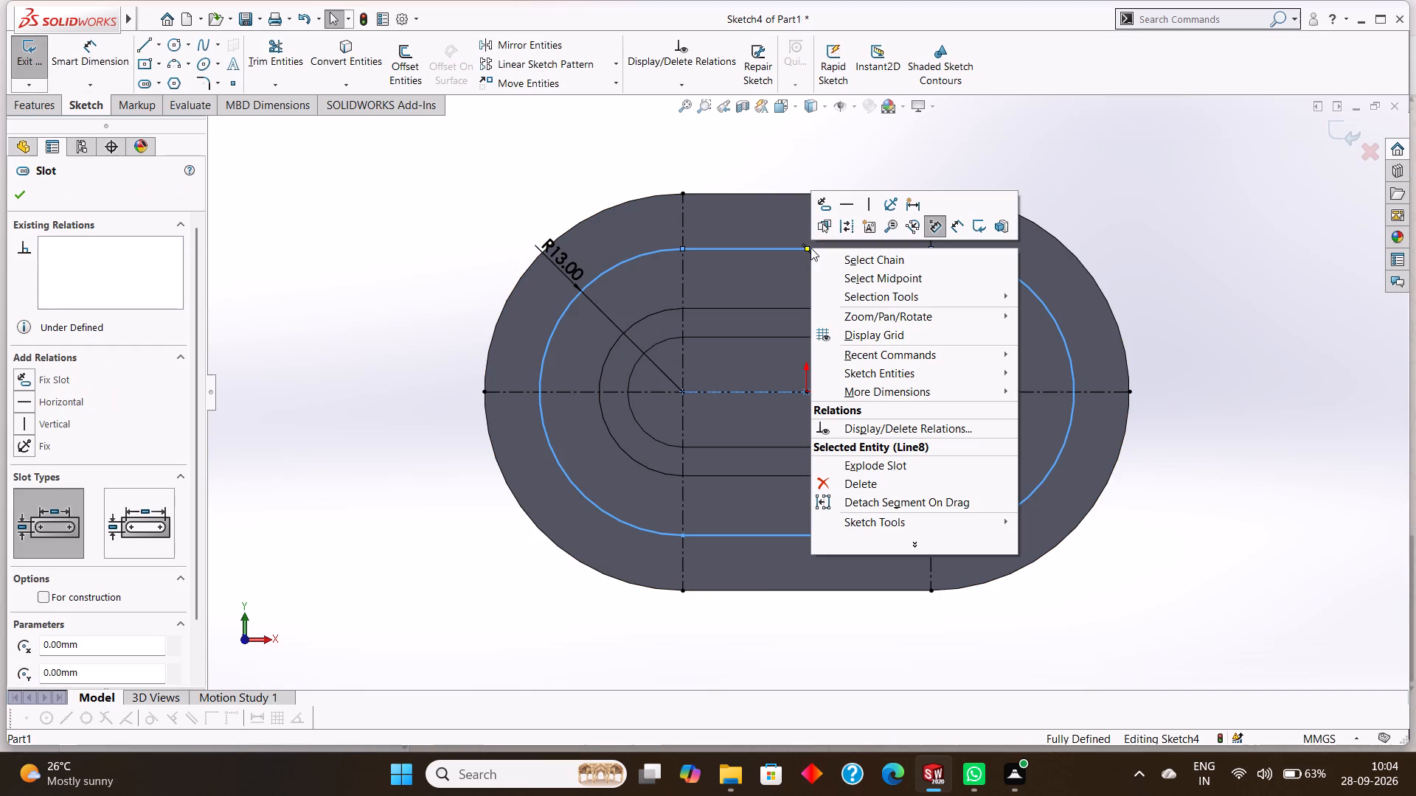
pyautogui.click(851, 221)
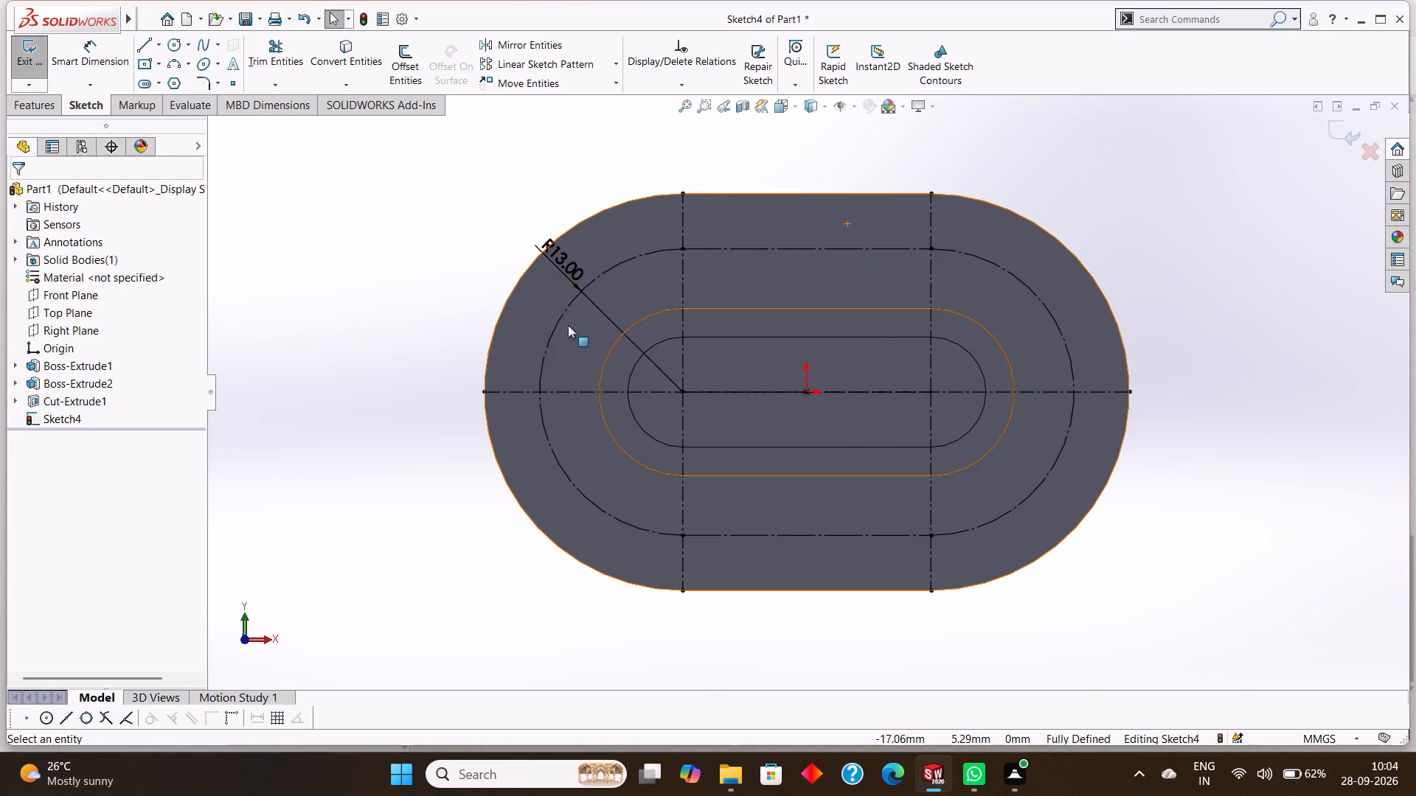
# Sketch six circles, about 1.9 to 2.6 mm in radius, centred on the construction slot's two end points and four line-arc junctions.
pyautogui.click(190, 46)
pyautogui.click(197, 65)
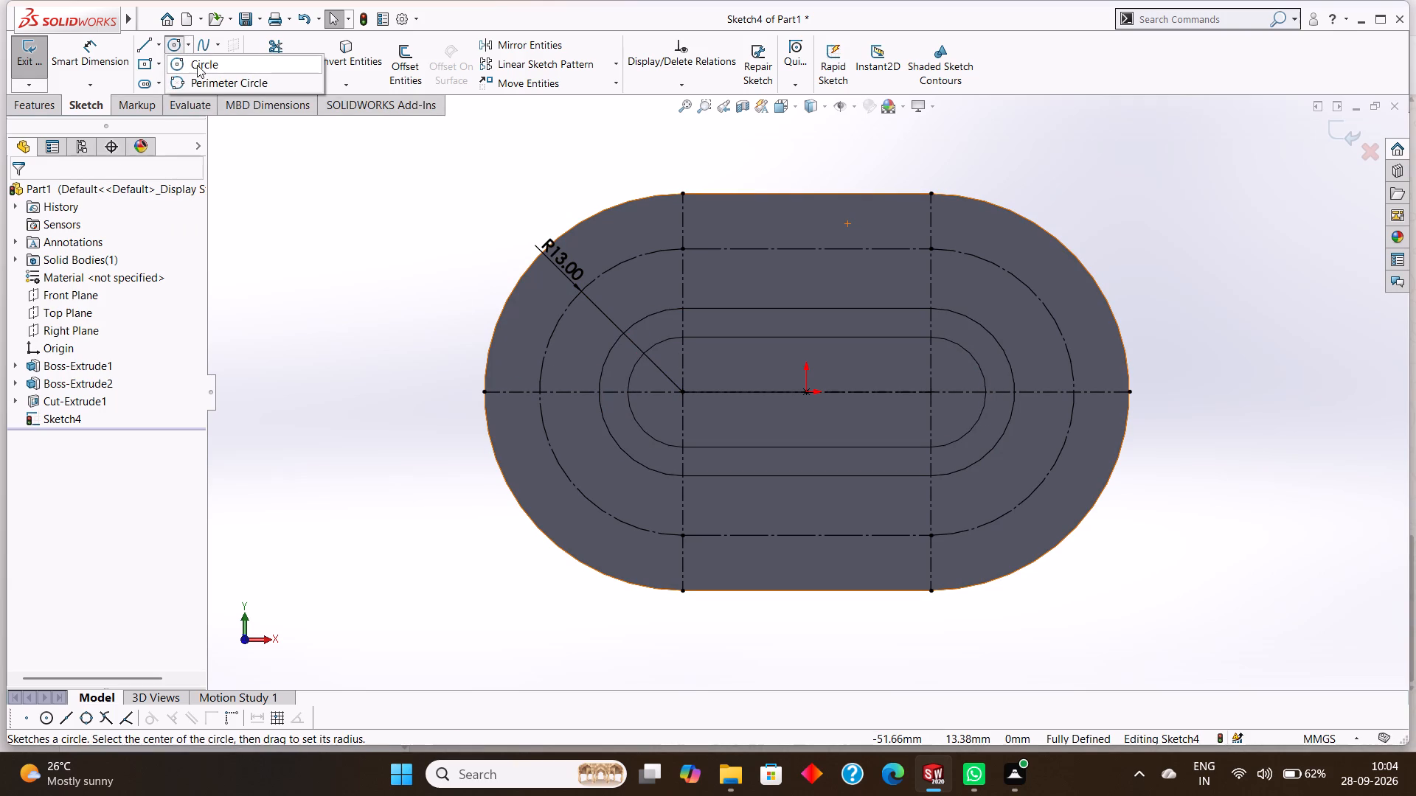
pyautogui.click(540, 391)
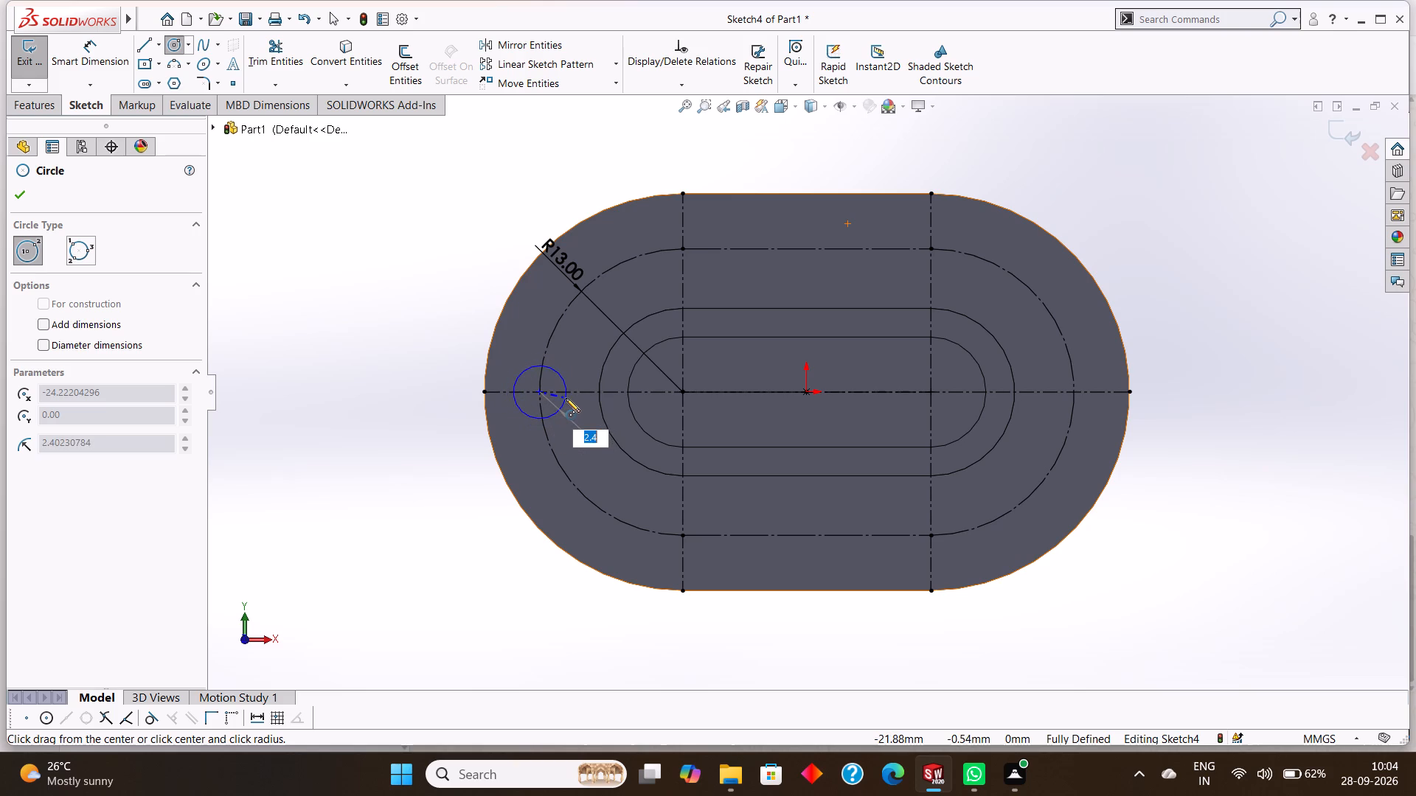
pyautogui.click(566, 398)
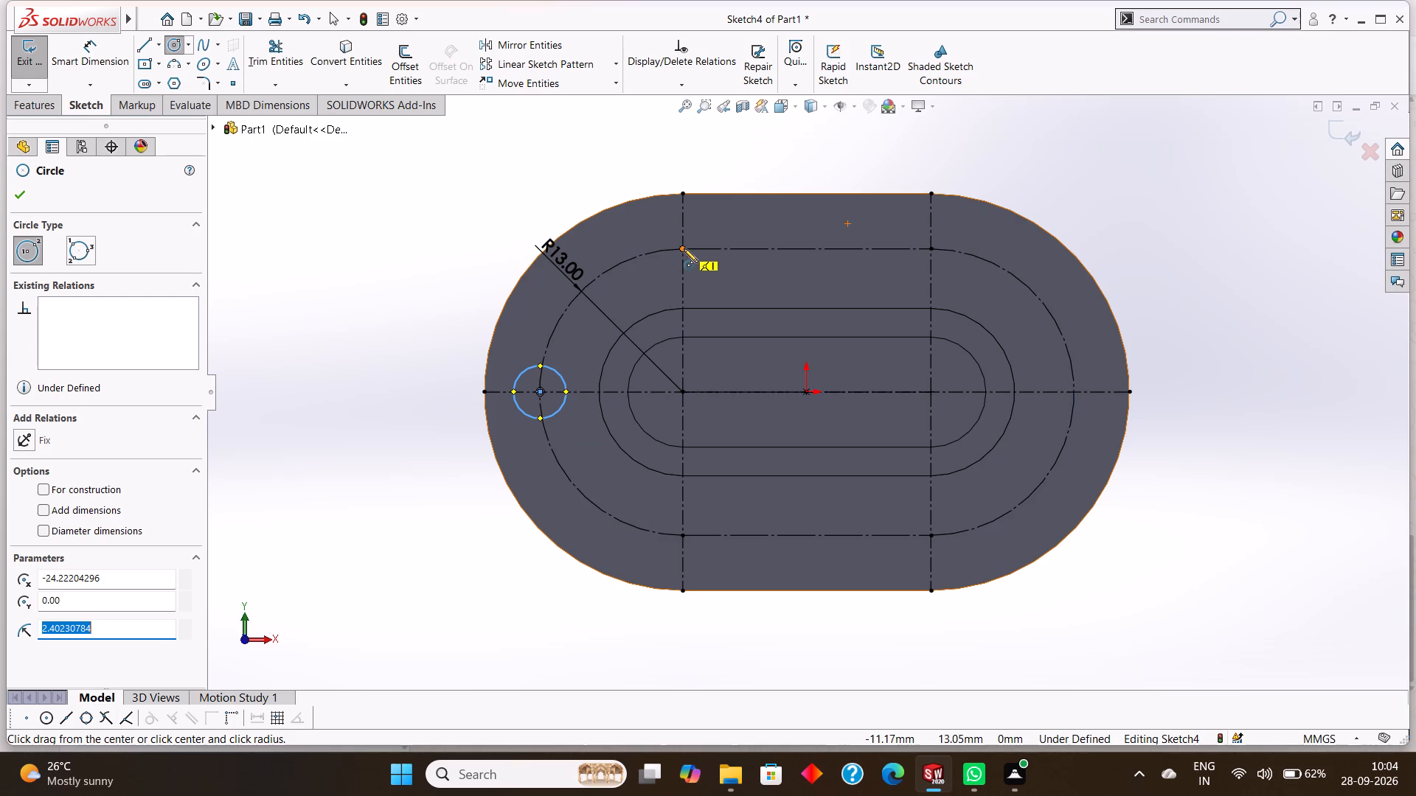
pyautogui.click(684, 248)
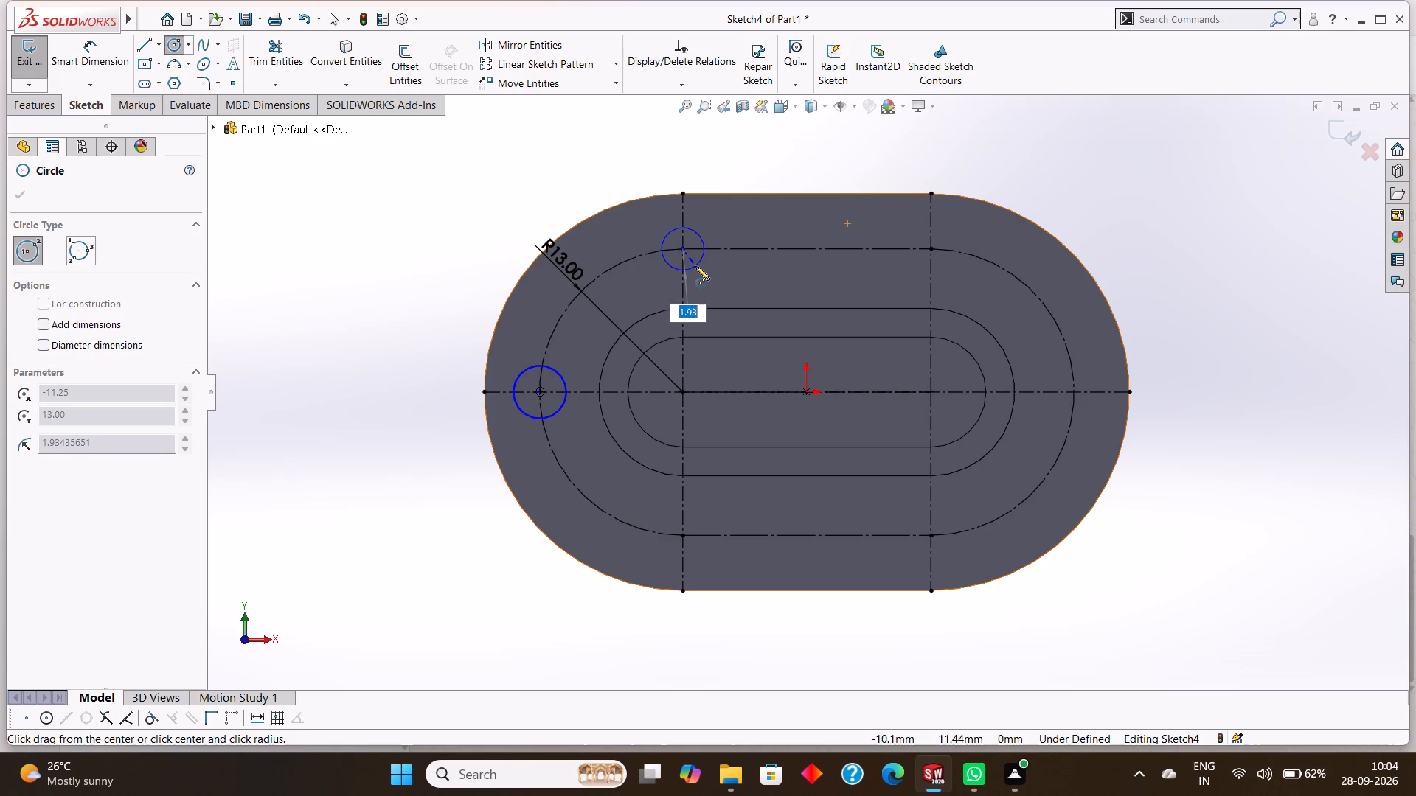
pyautogui.click(695, 266)
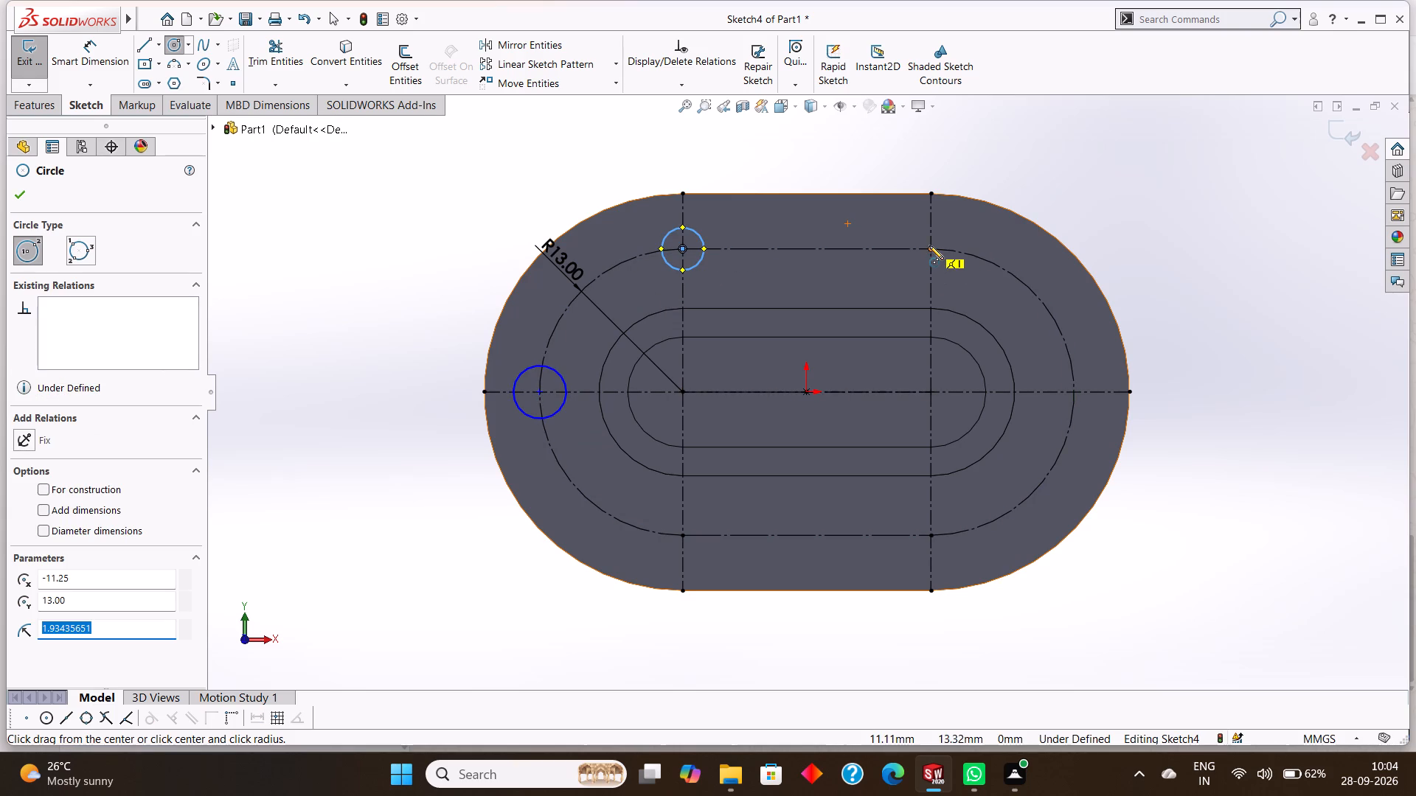
pyautogui.click(929, 245)
pyautogui.click(954, 256)
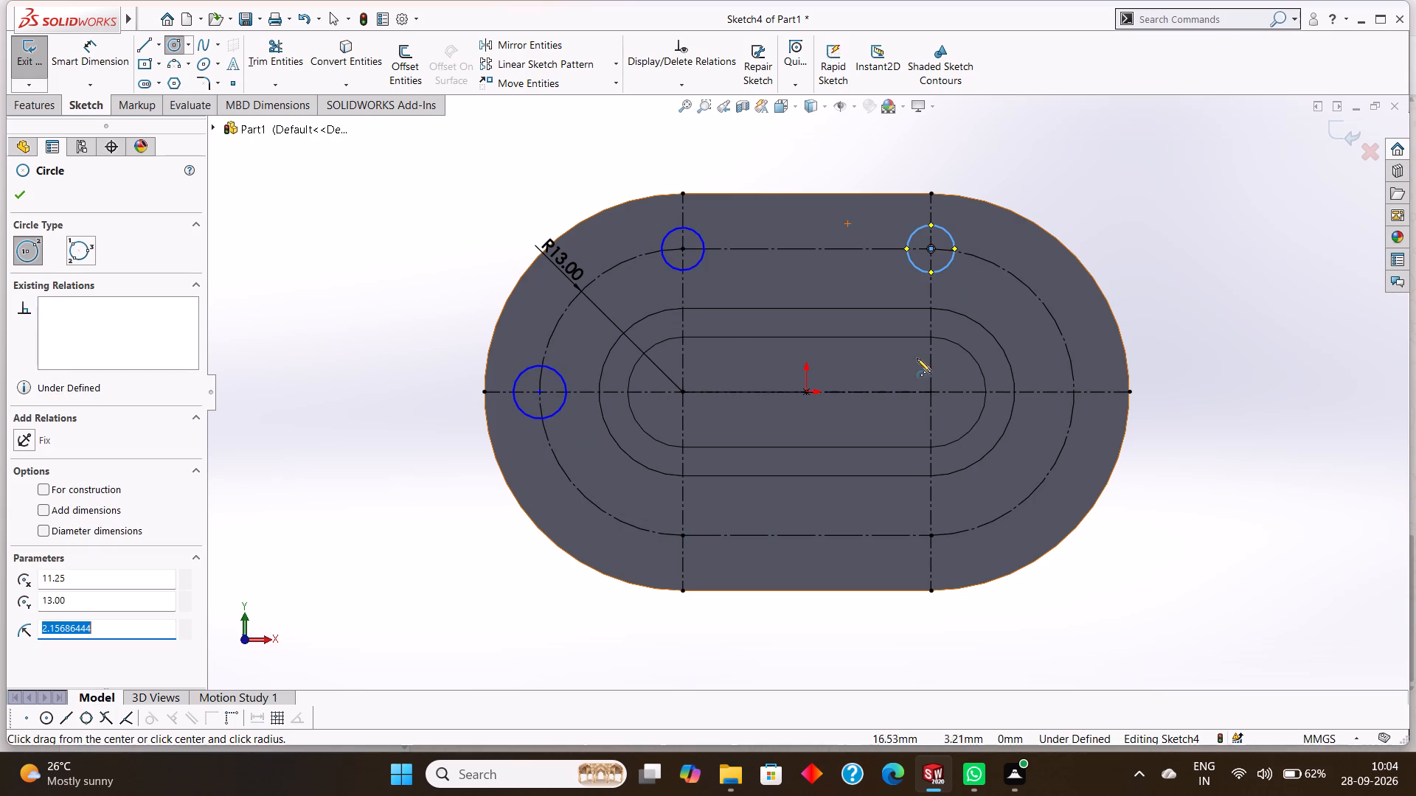
pyautogui.click(1075, 390)
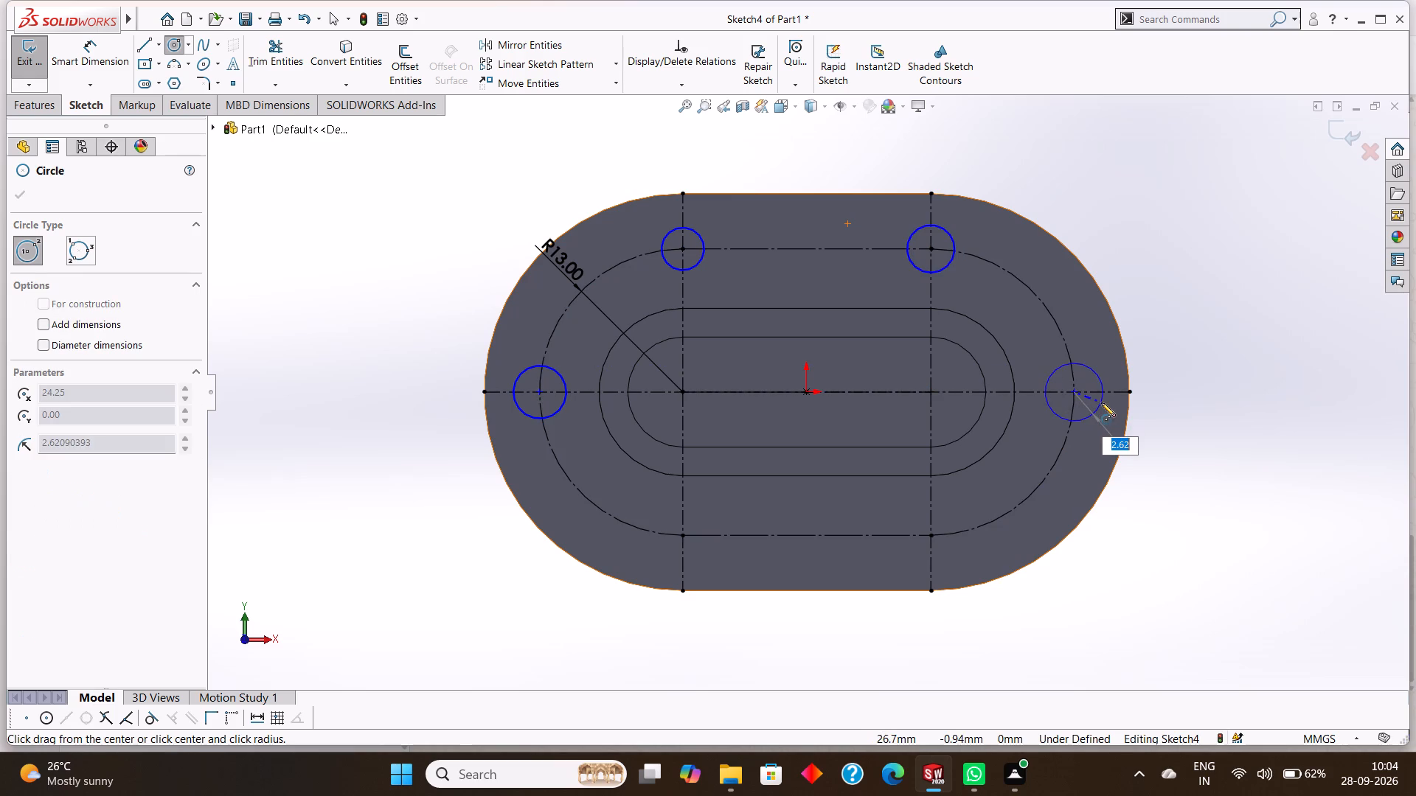
pyautogui.click(1101, 402)
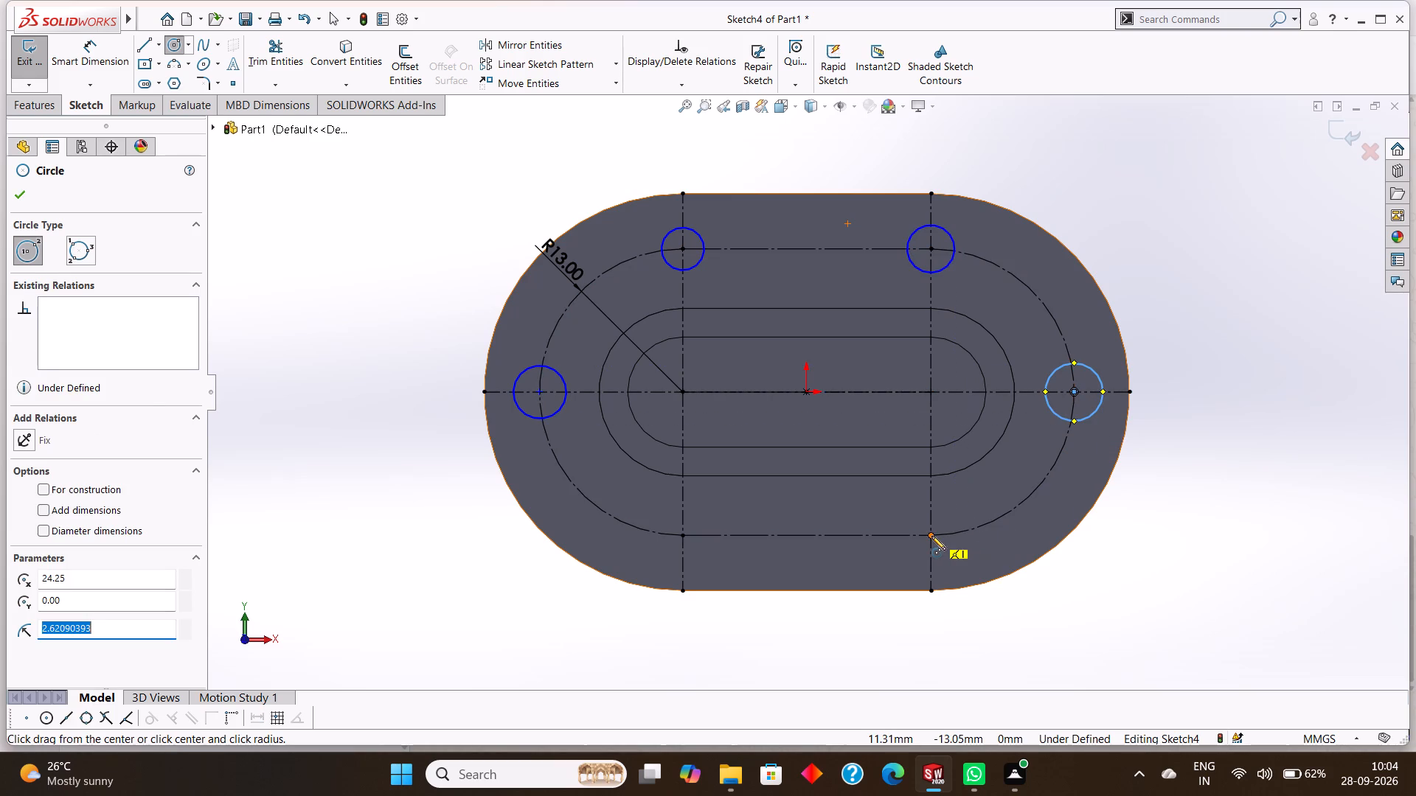
pyautogui.click(931, 536)
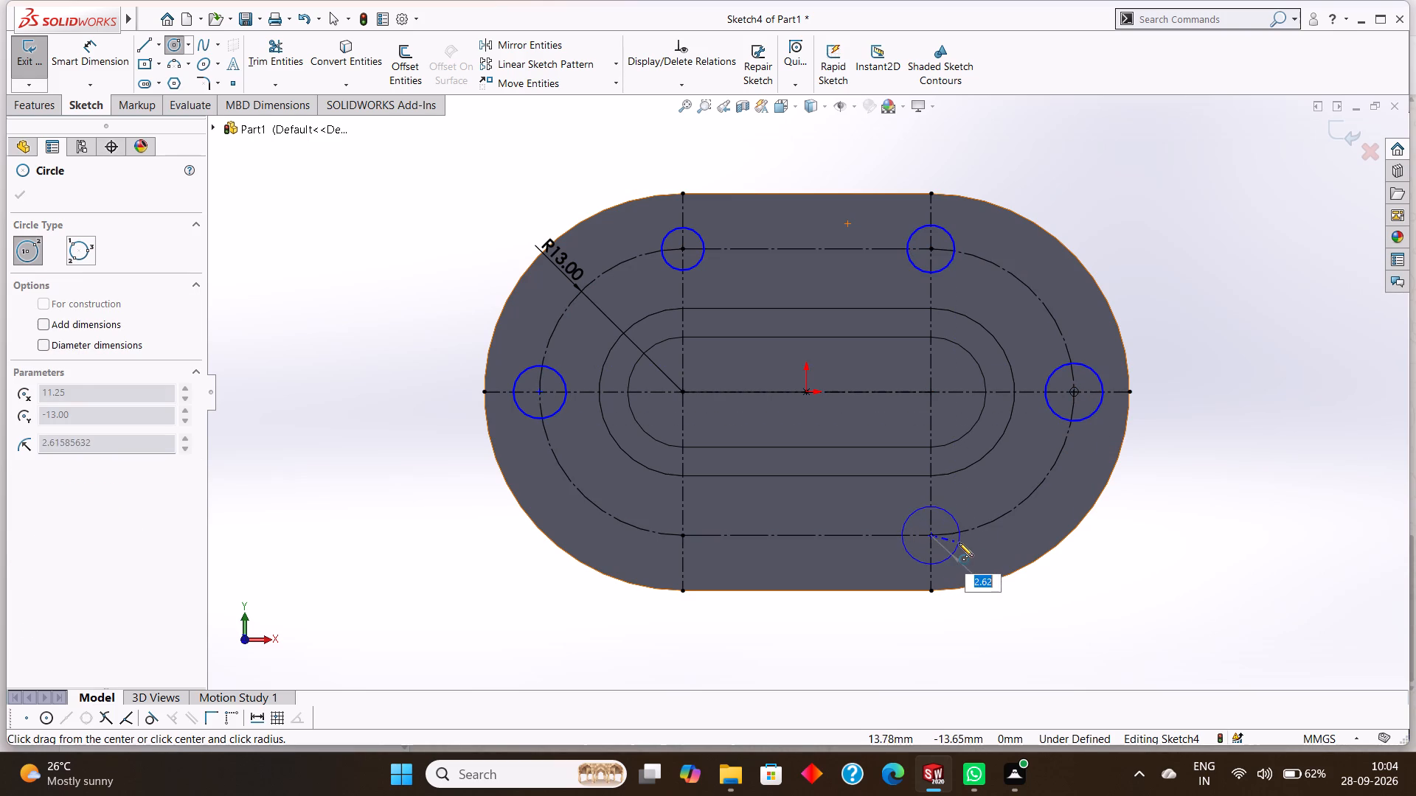
pyautogui.click(959, 542)
pyautogui.click(686, 535)
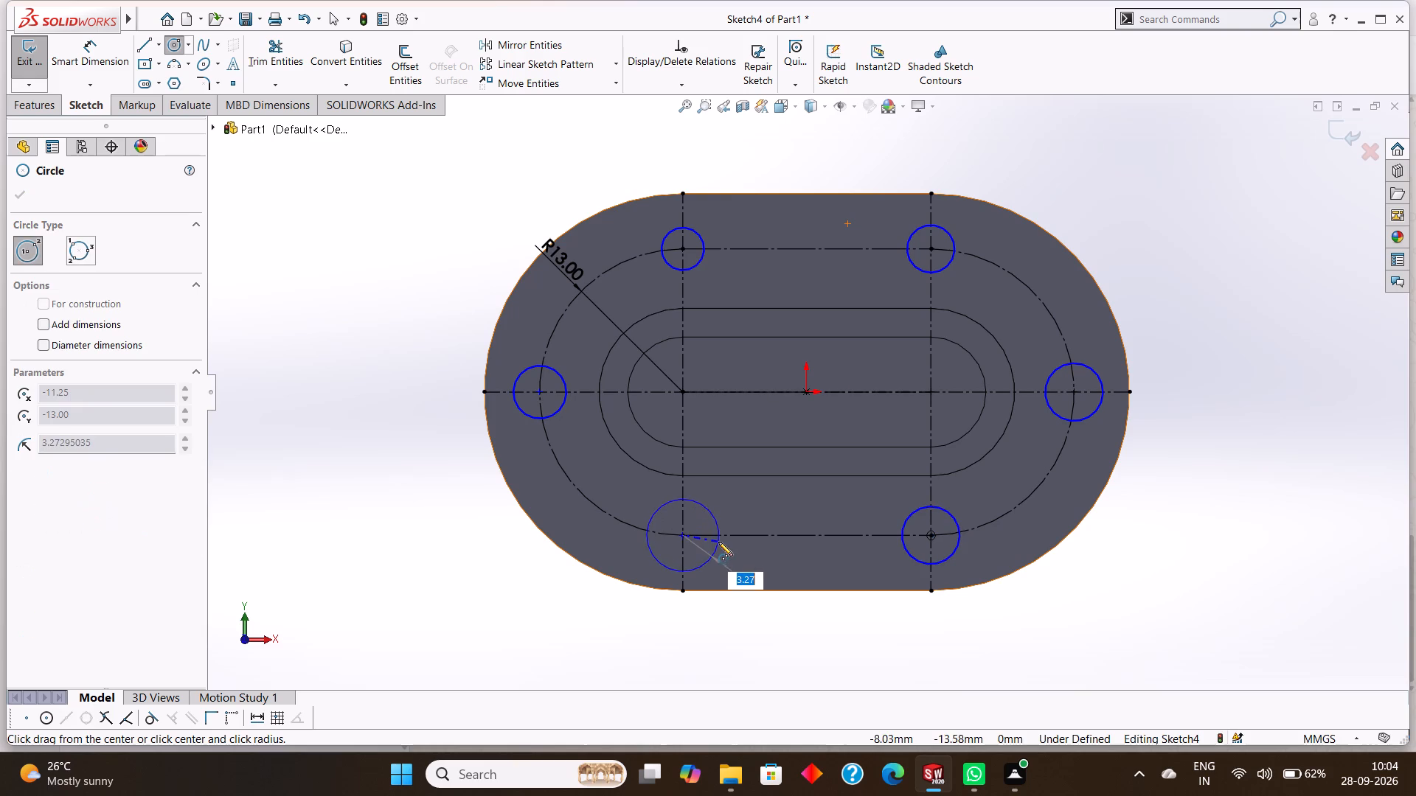
pyautogui.click(709, 535)
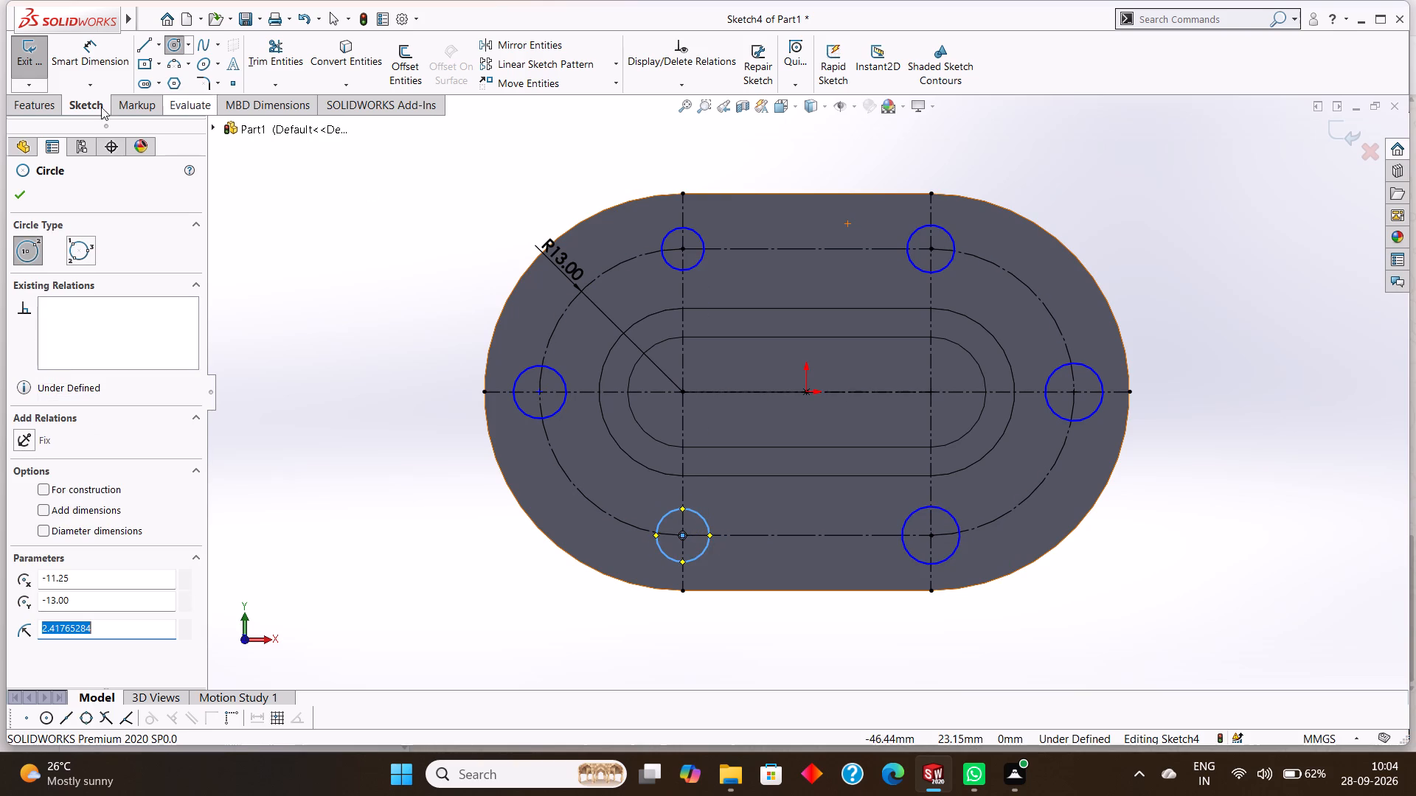
pyautogui.click(14, 196)
# Dimension the two circles on the construction slot's upper straight line to a diameter of 3.4 mm each.
pyautogui.click(113, 41)
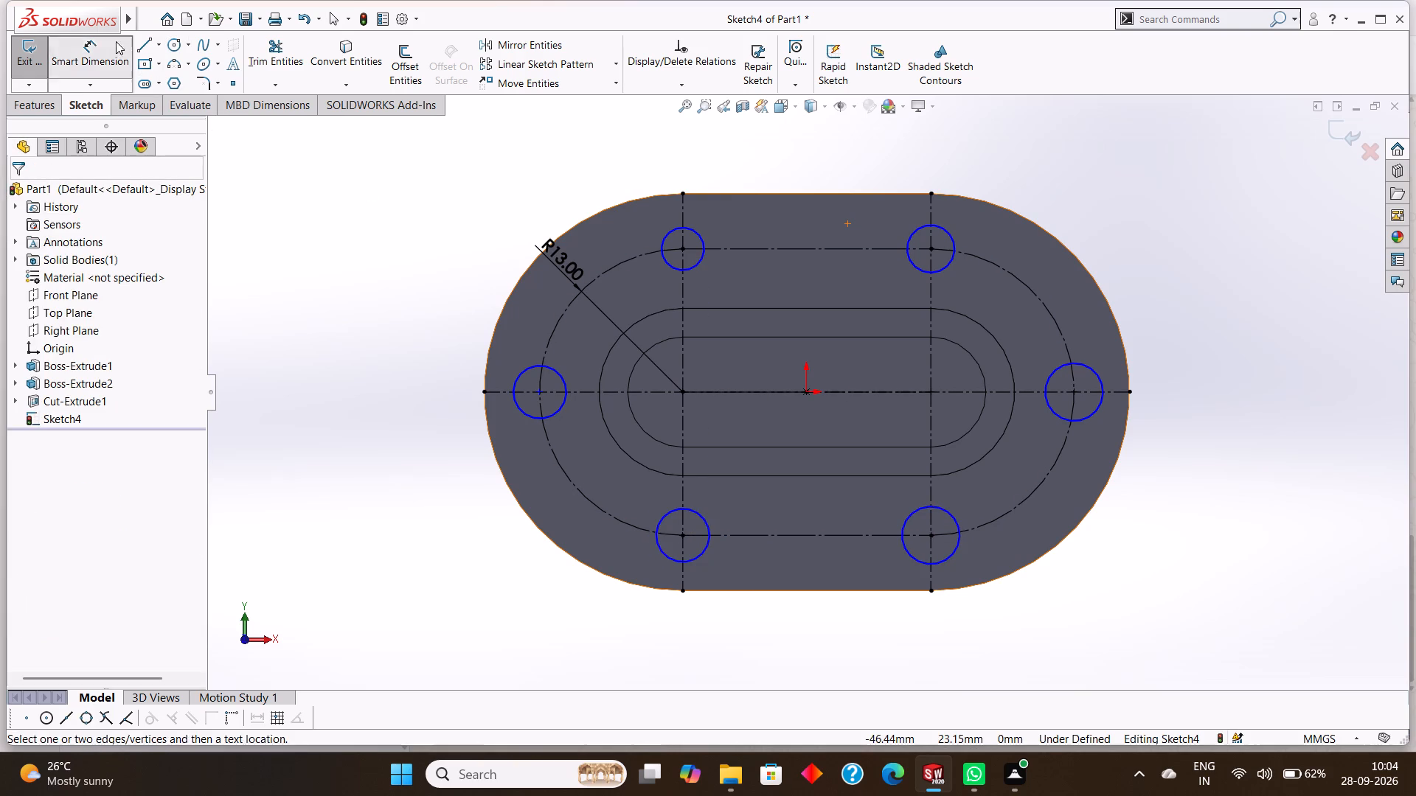
pyautogui.click(695, 231)
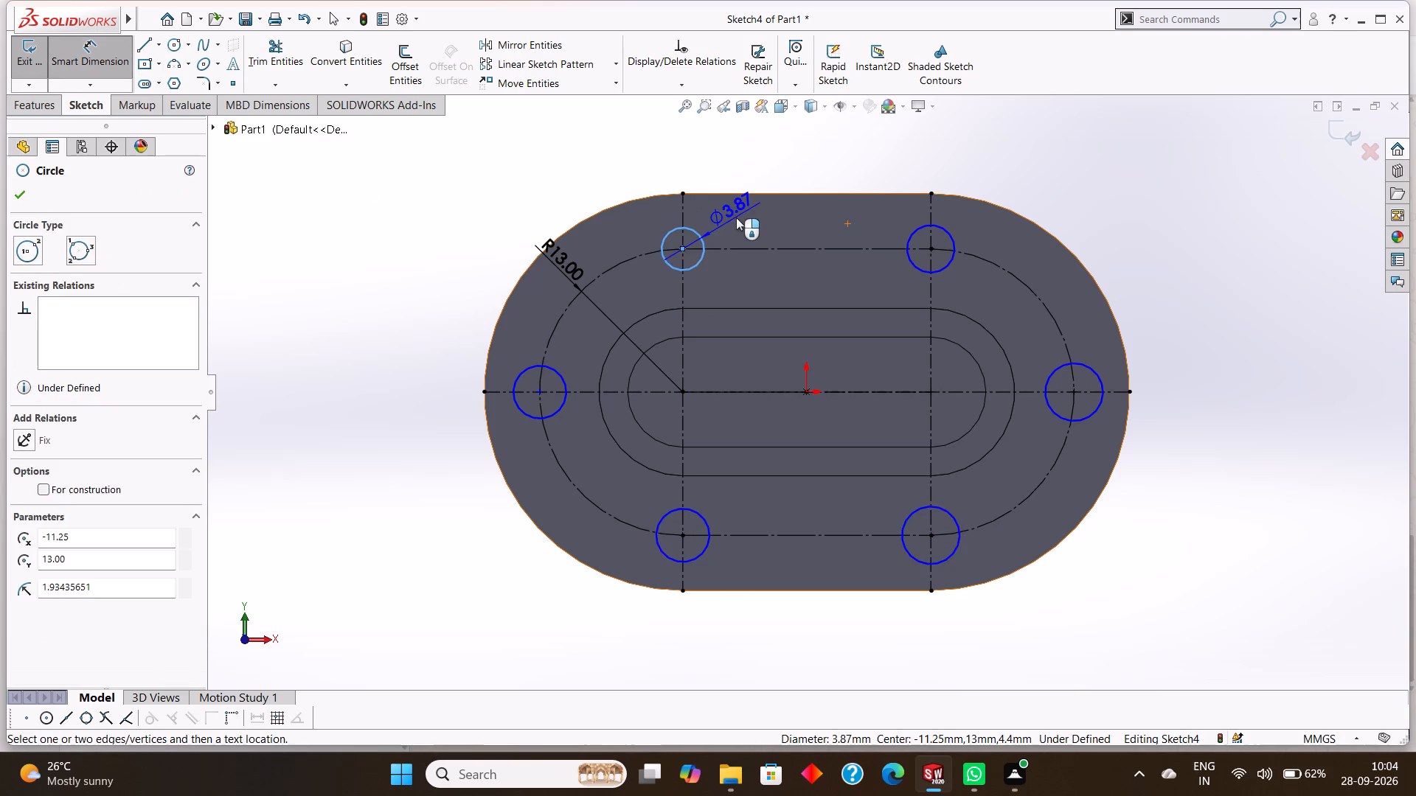
pyautogui.click(736, 217)
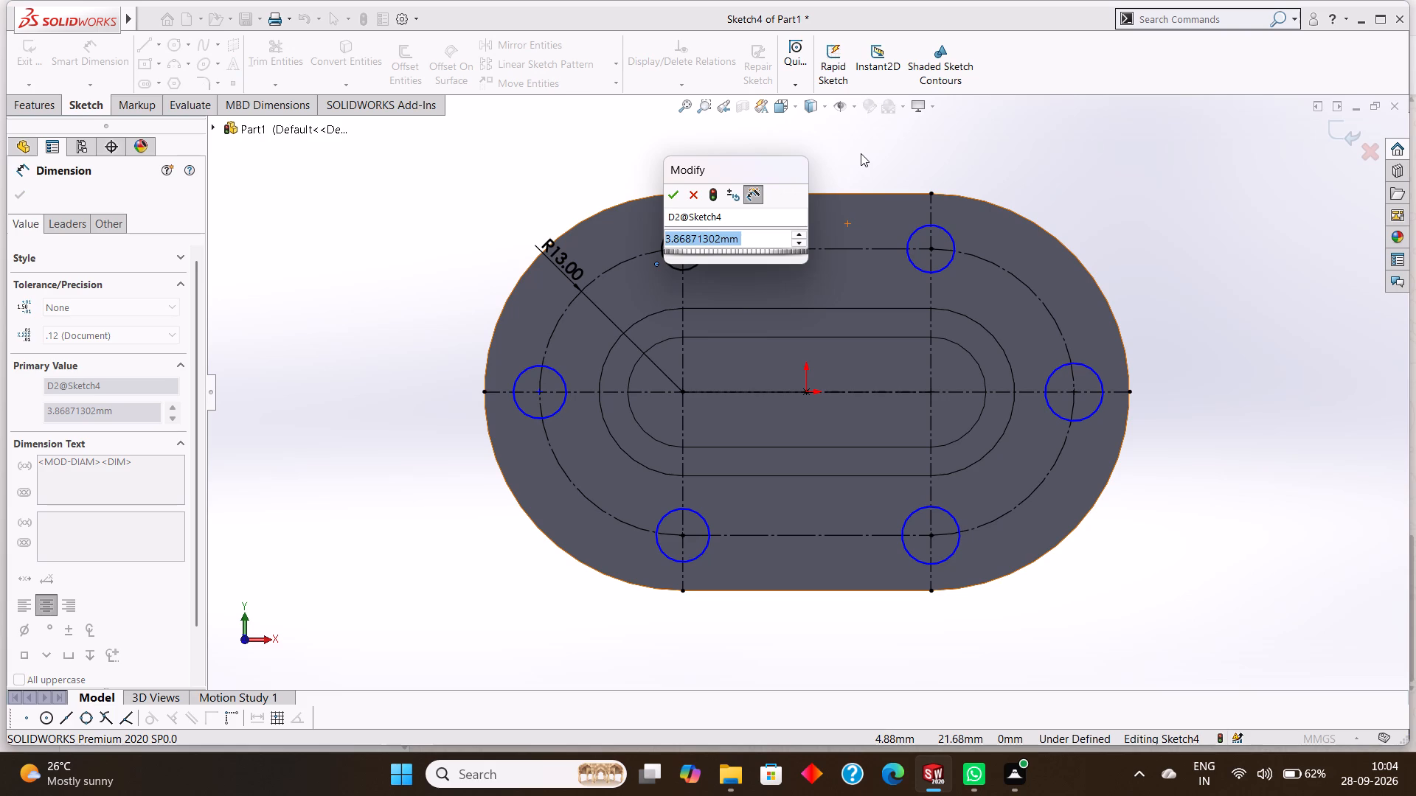
pyautogui.press('BackSpace')
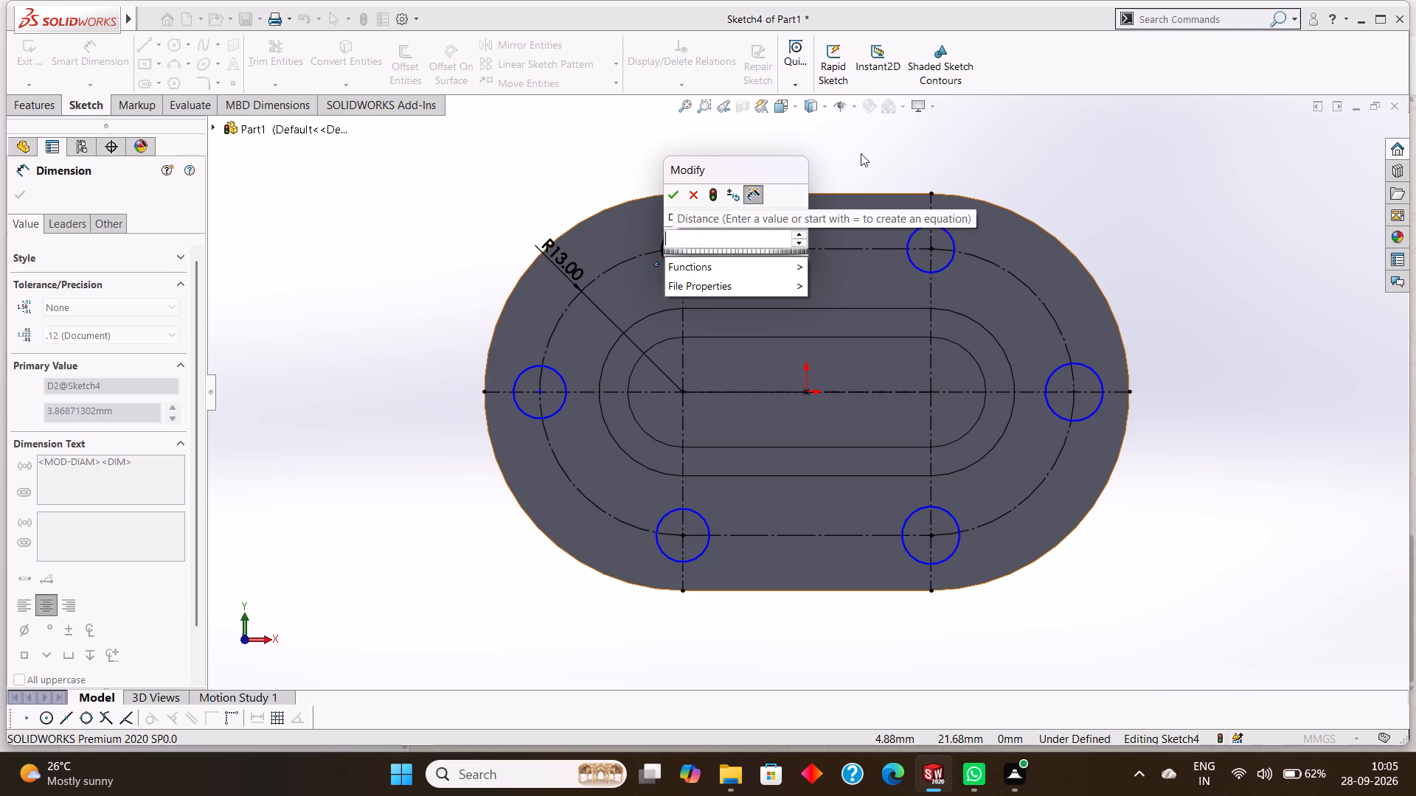
pyautogui.write('3.4')
pyautogui.press('Return')
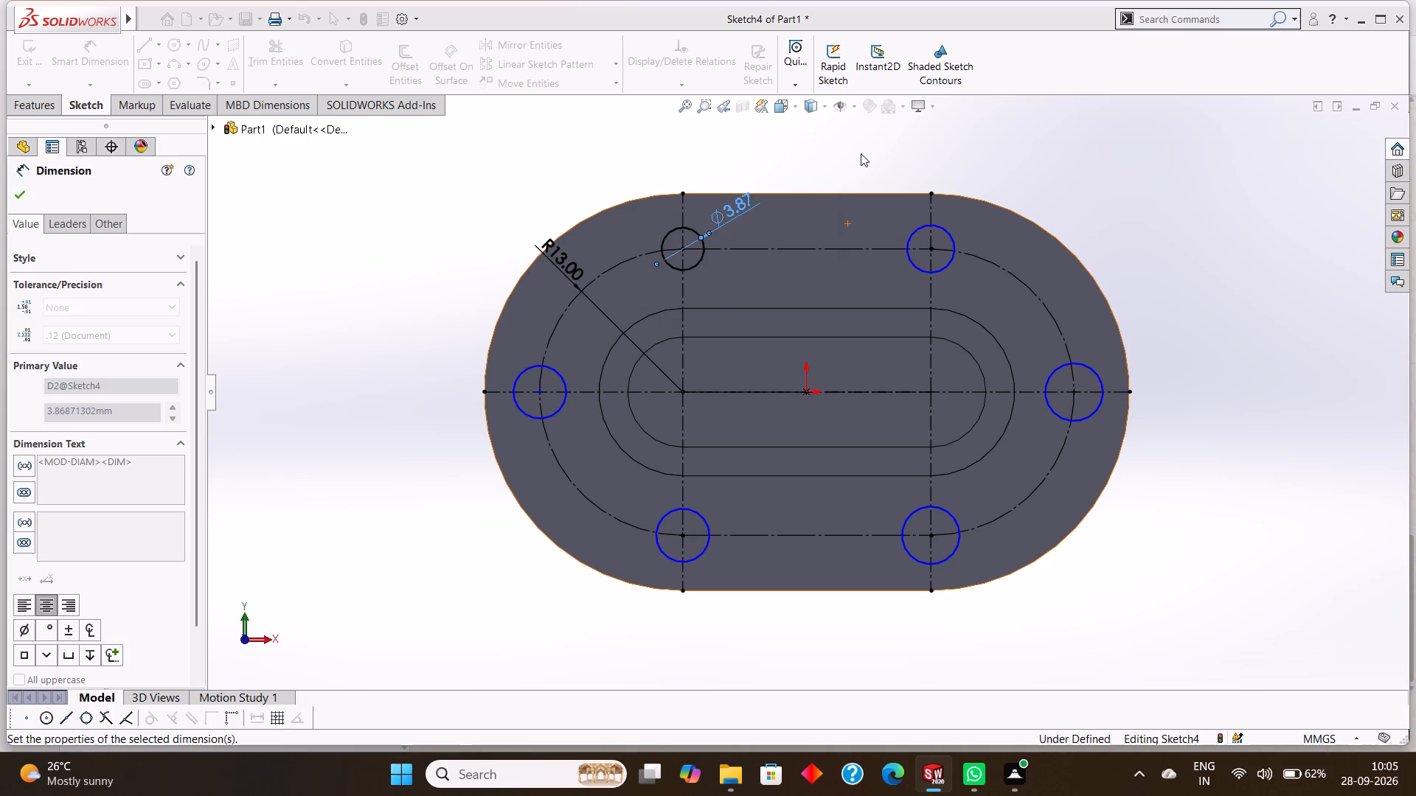
pyautogui.click(945, 228)
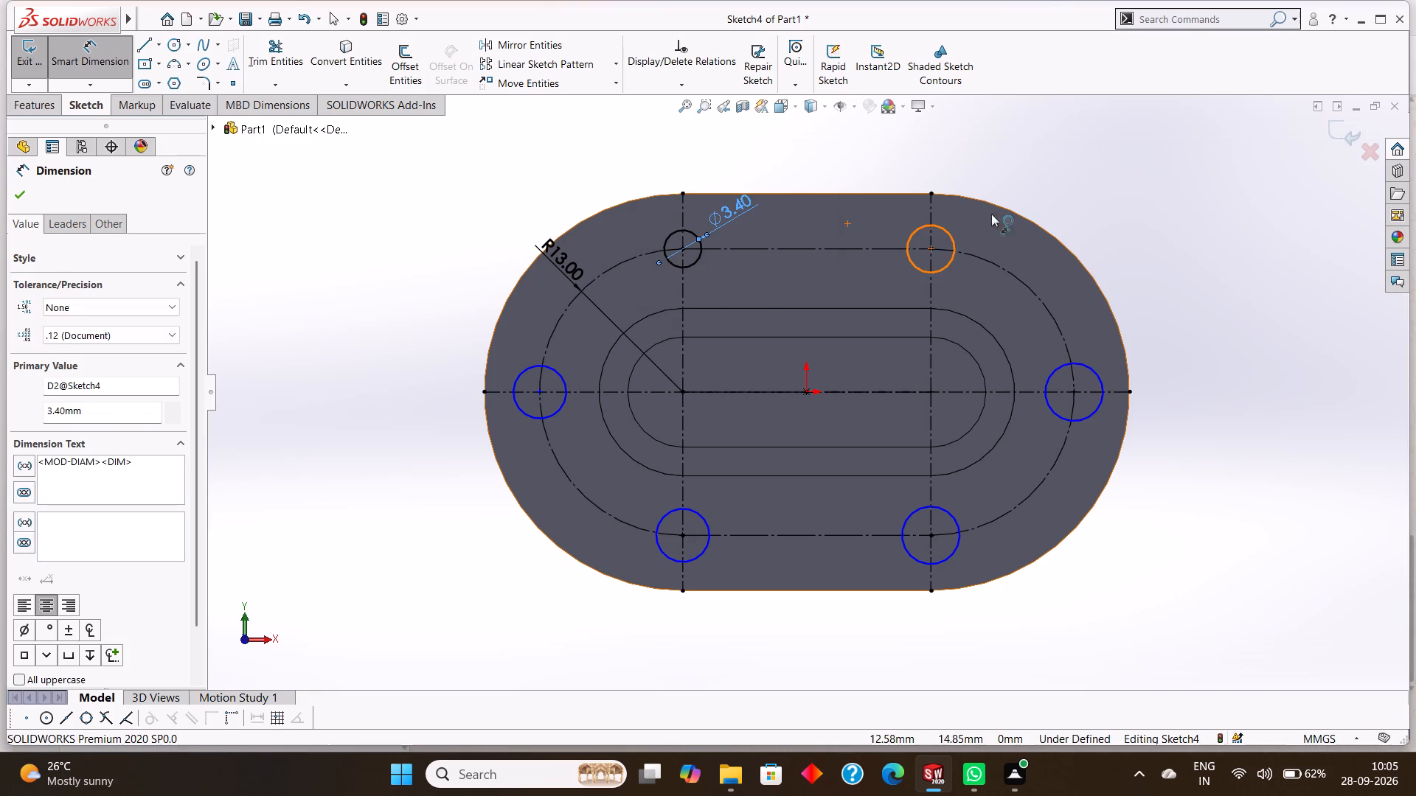
pyautogui.click(998, 225)
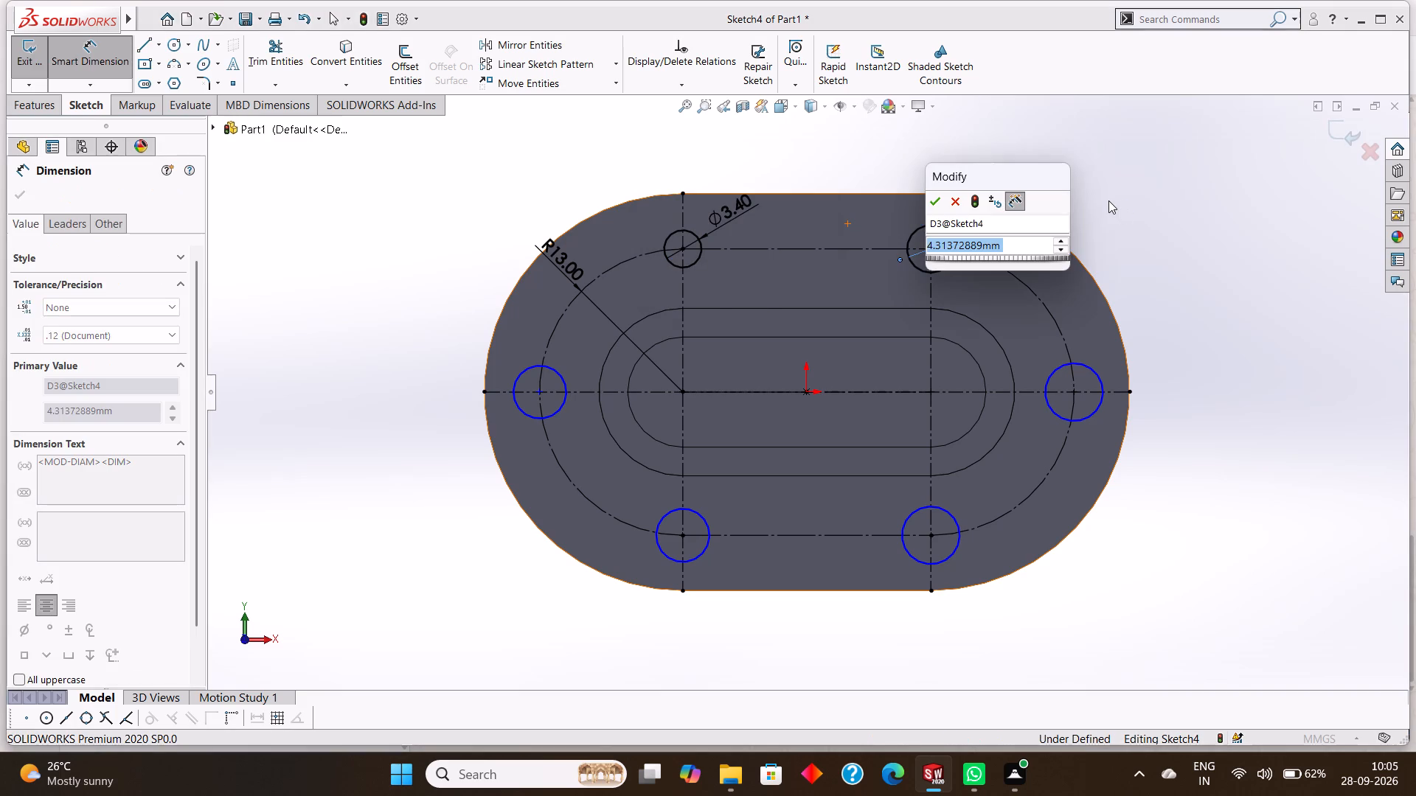
pyautogui.write('3.40')
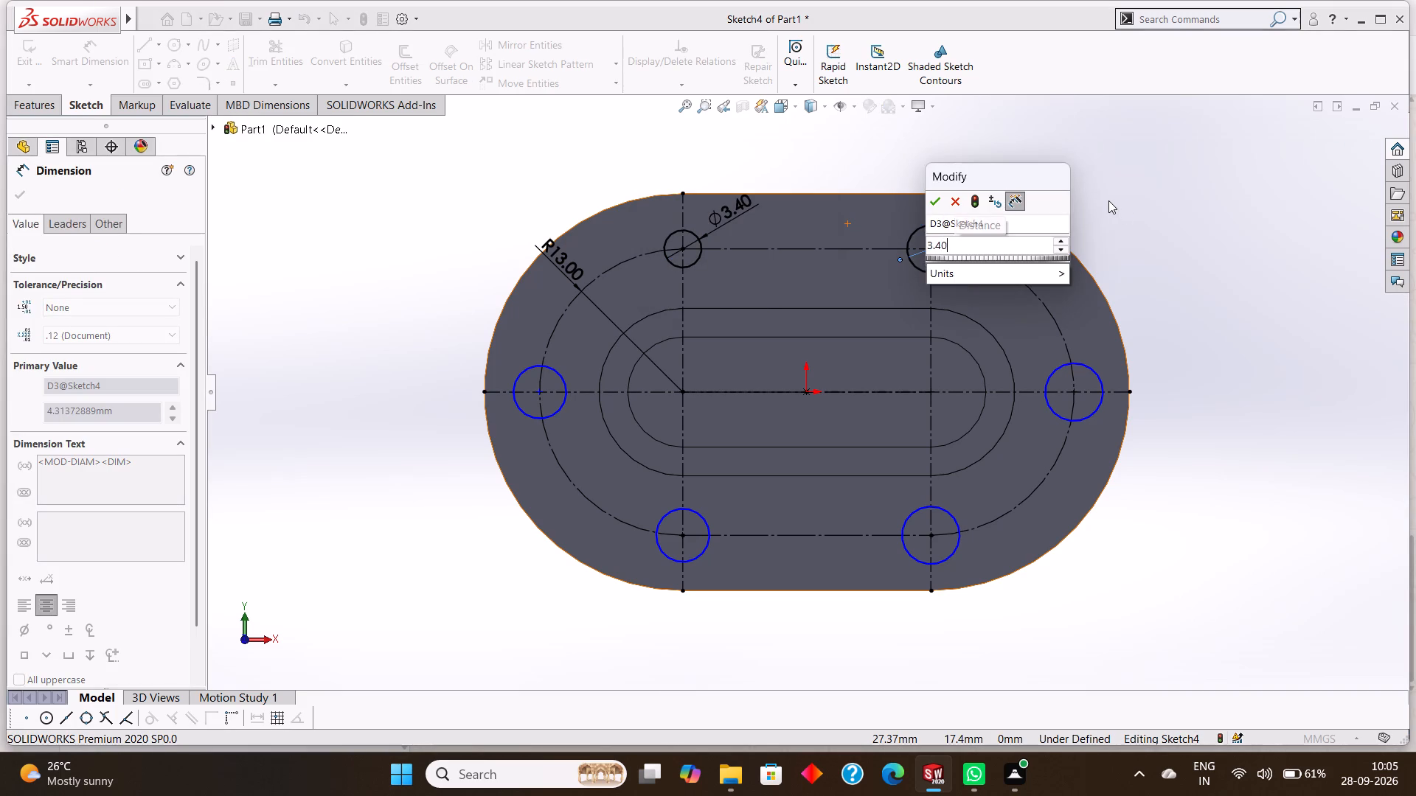
pyautogui.press('Return')
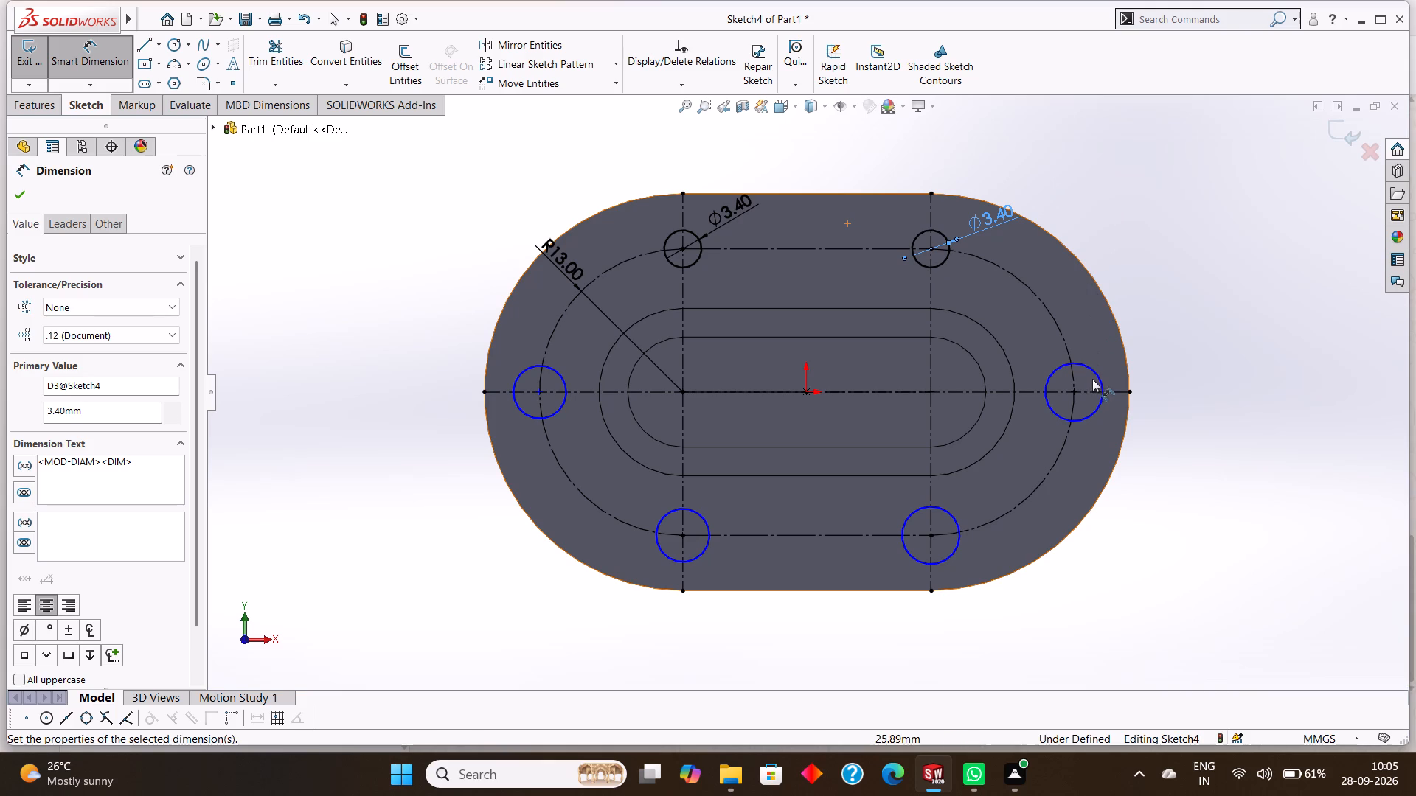
# Dimension the circle at the slot's right end and the lower right circle to a diameter of 3.4 mm each.
pyautogui.click(1094, 371)
pyautogui.click(1096, 327)
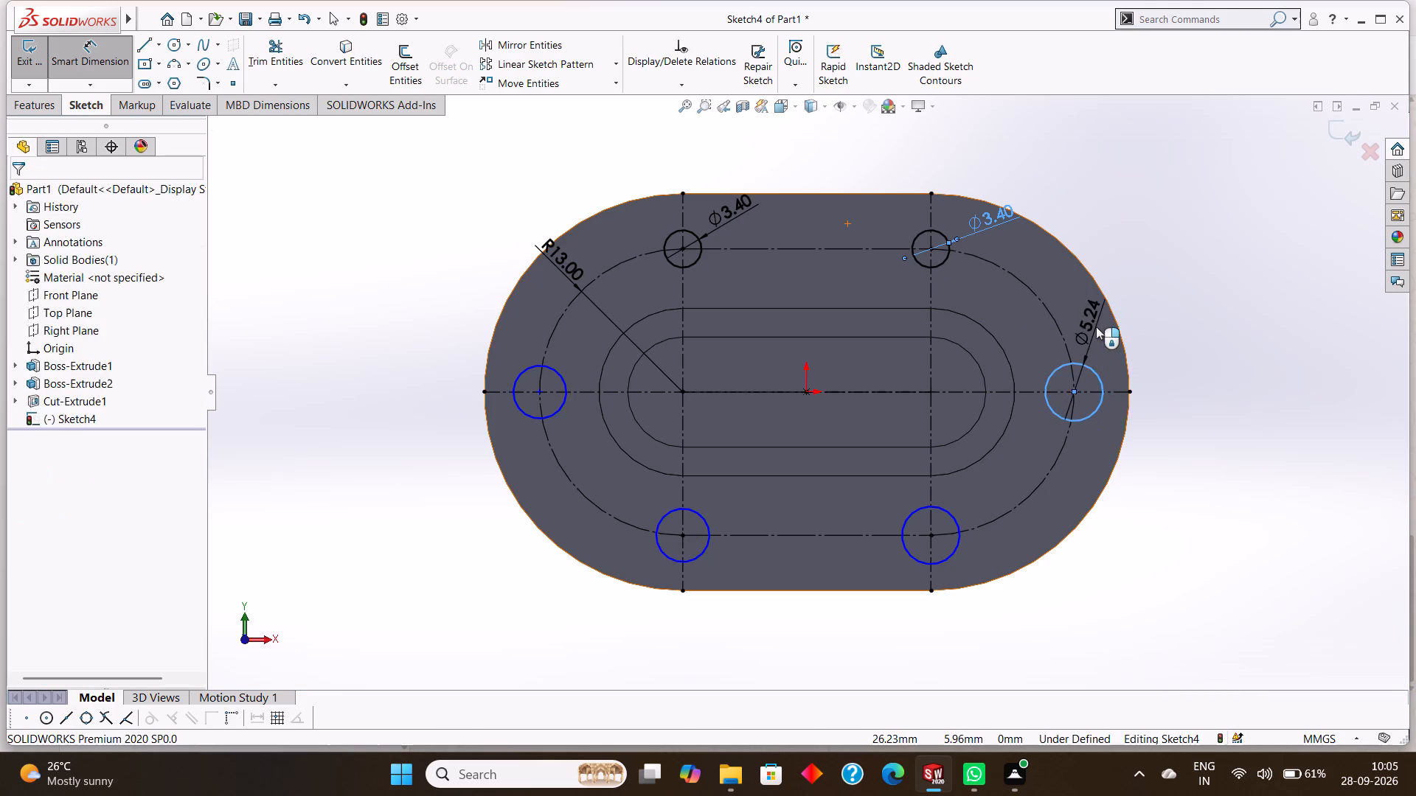
pyautogui.press('BackSpace')
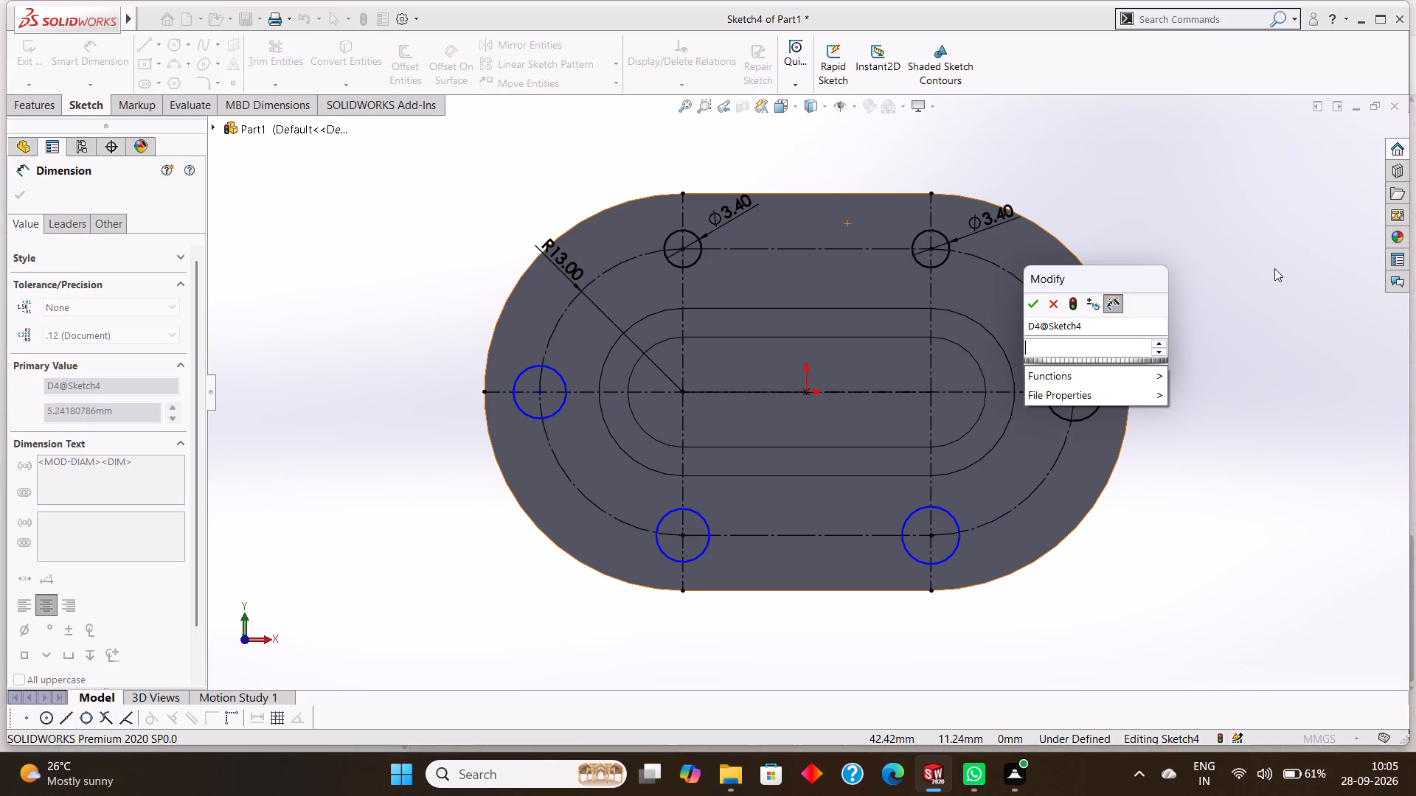
pyautogui.write('3.4')
pyautogui.press('Return')
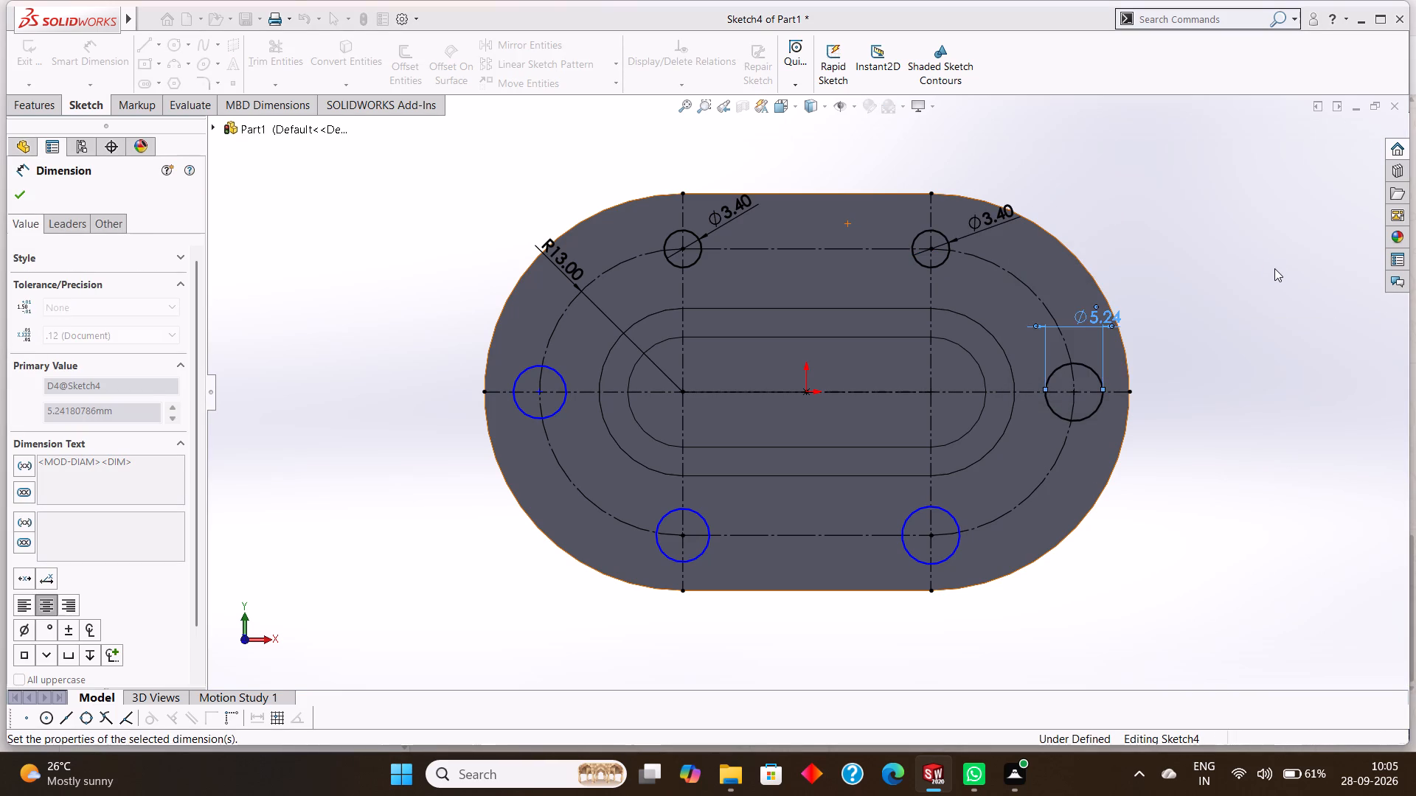
pyautogui.click(954, 519)
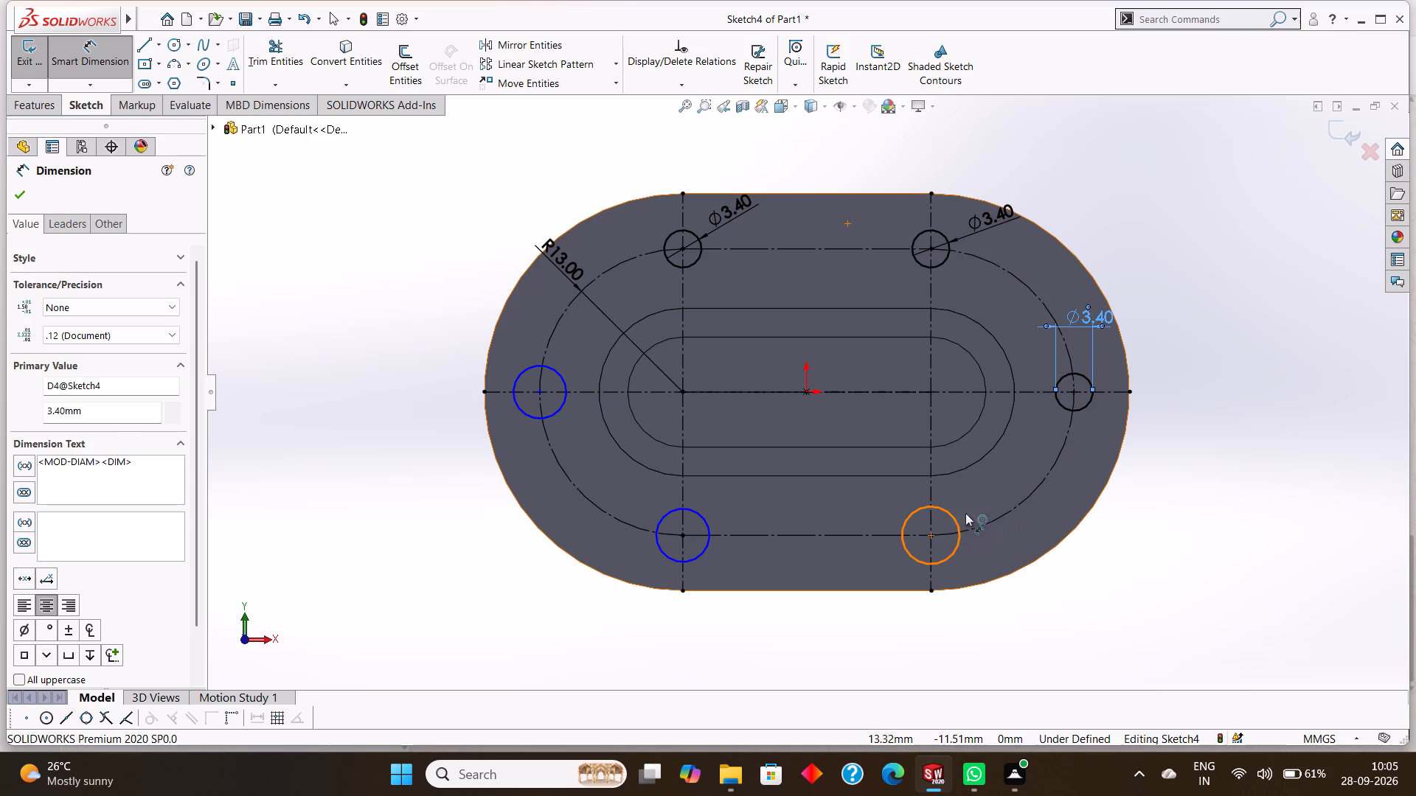
pyautogui.click(1002, 491)
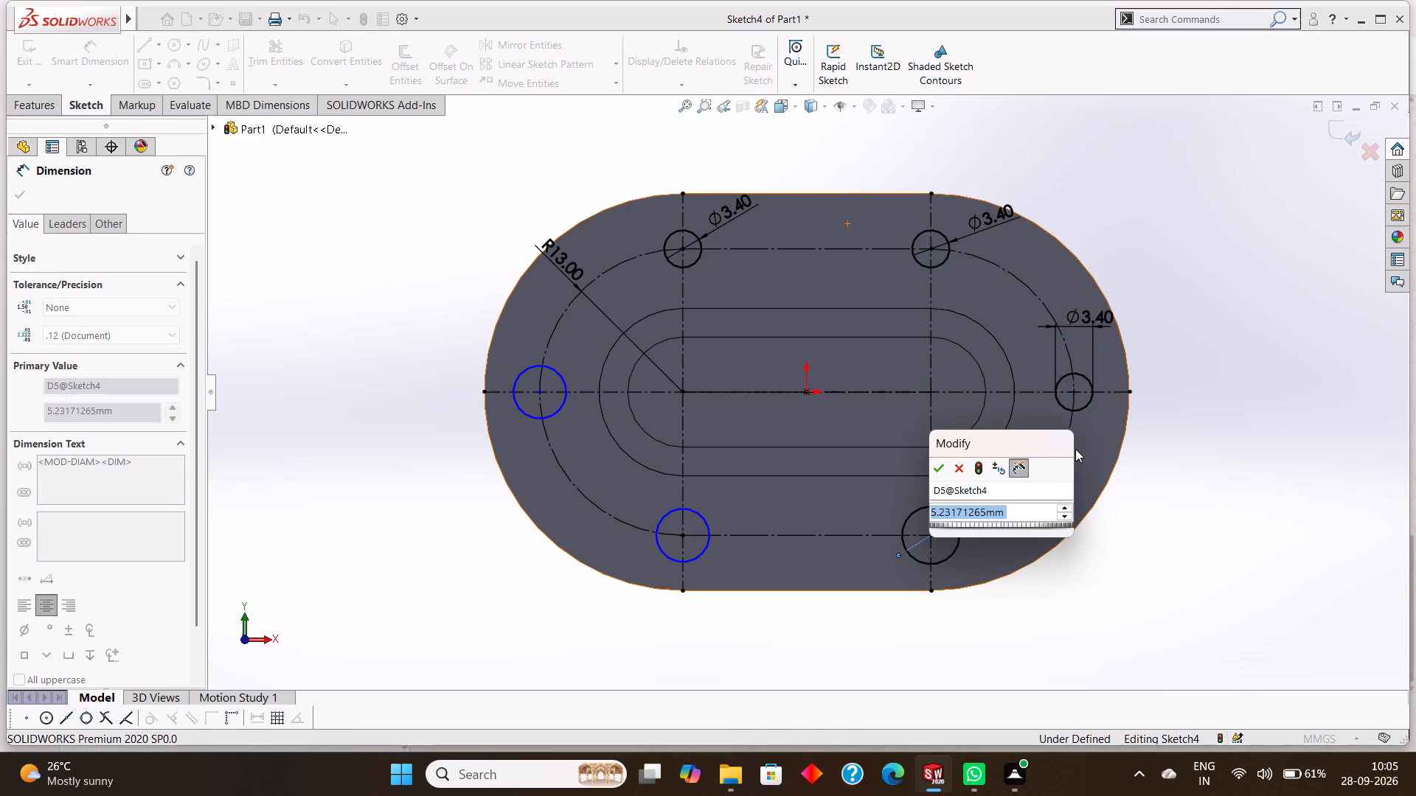
pyautogui.press('3')
pyautogui.write('.40')
pyautogui.press('Return')
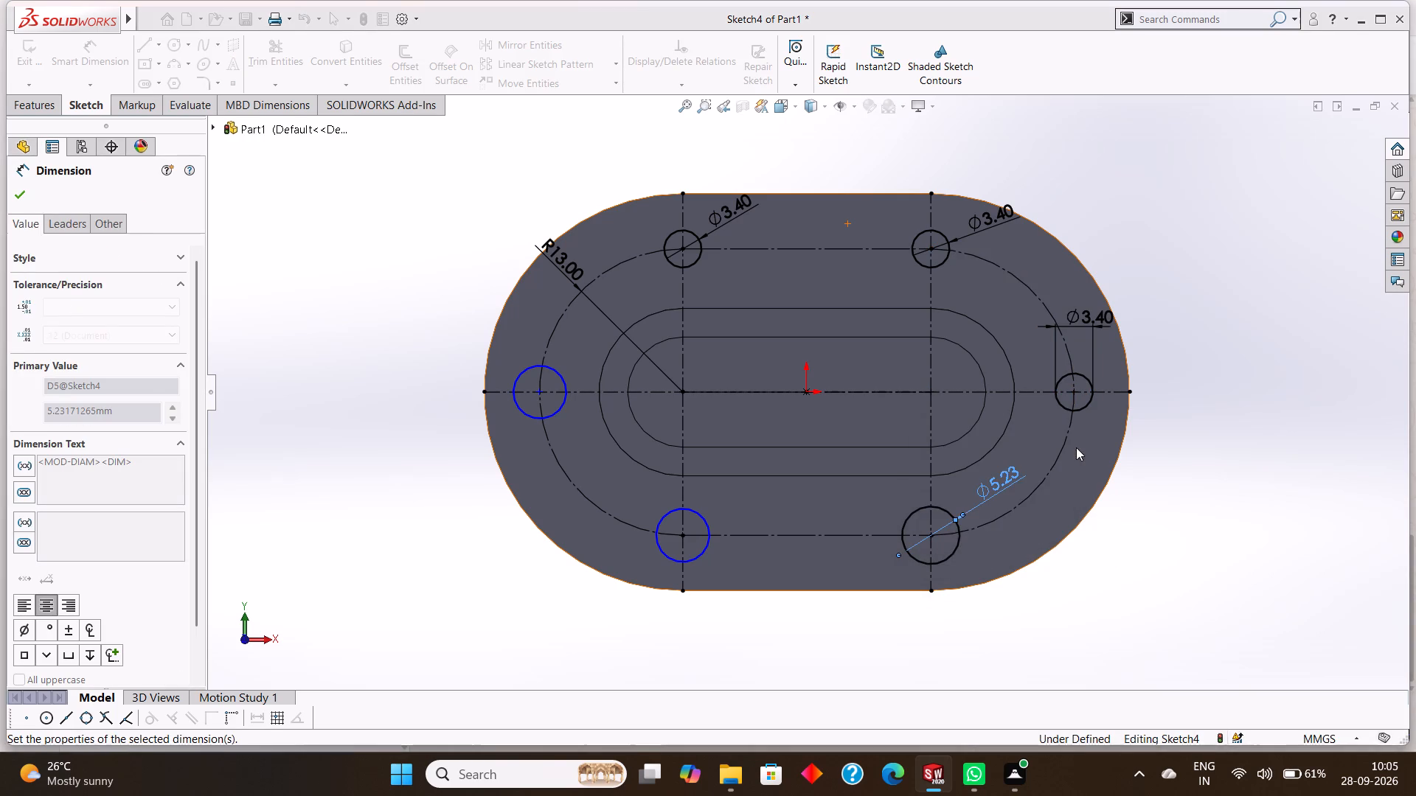
# Dimension the lower left circle and the circle at the slot's left end to a diameter of 3.4 mm each.
pyautogui.click(701, 518)
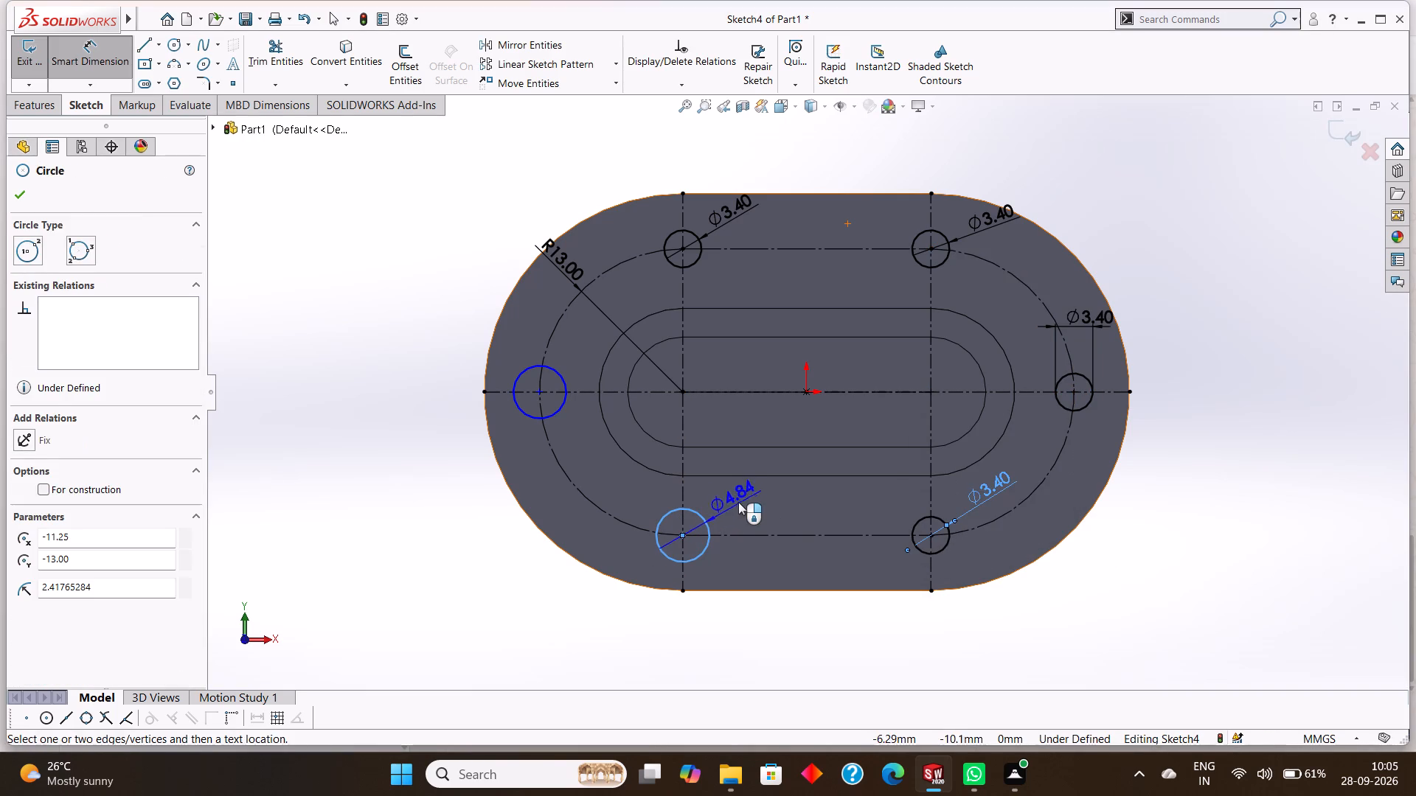
pyautogui.click(744, 499)
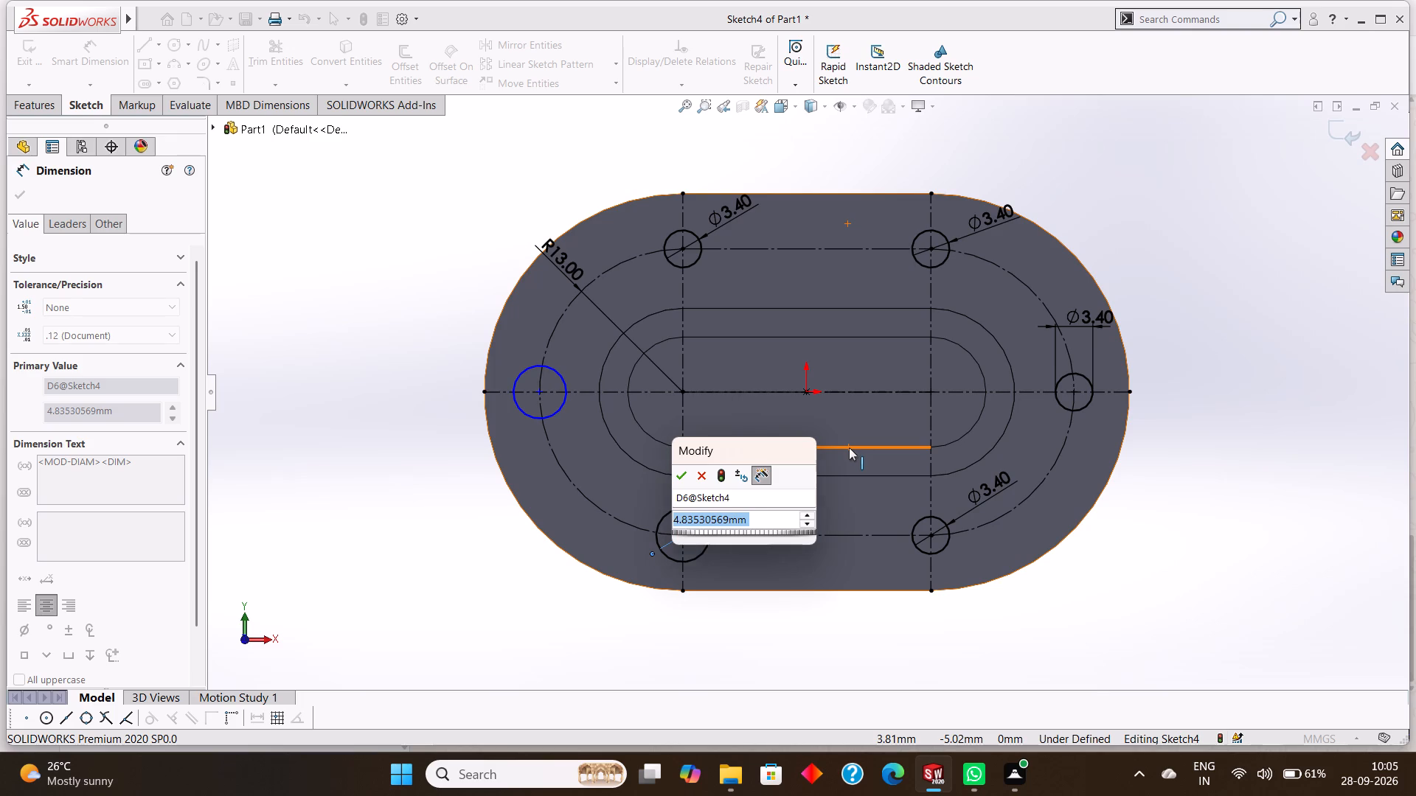
pyautogui.write('3.40')
pyautogui.press('Return')
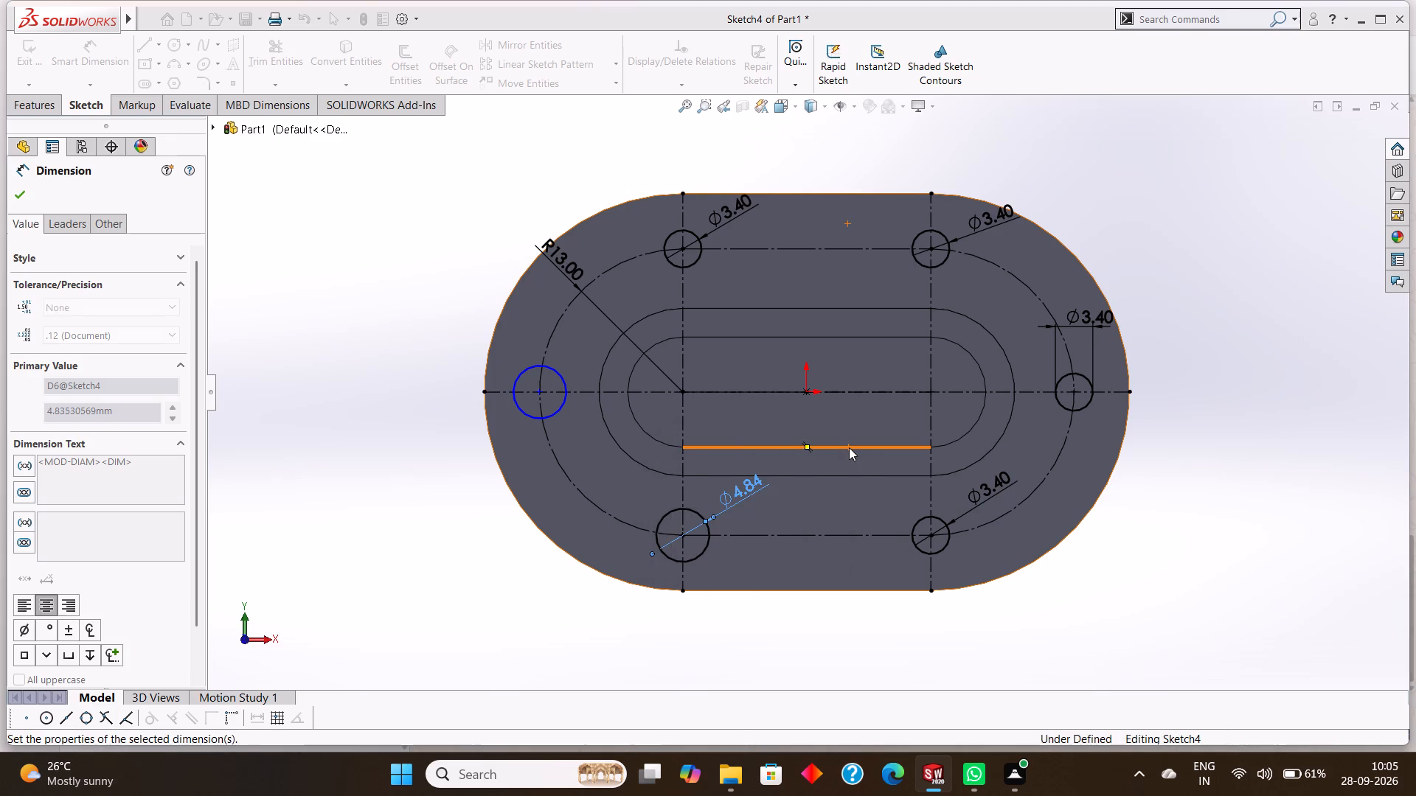
pyautogui.click(556, 371)
pyautogui.click(570, 351)
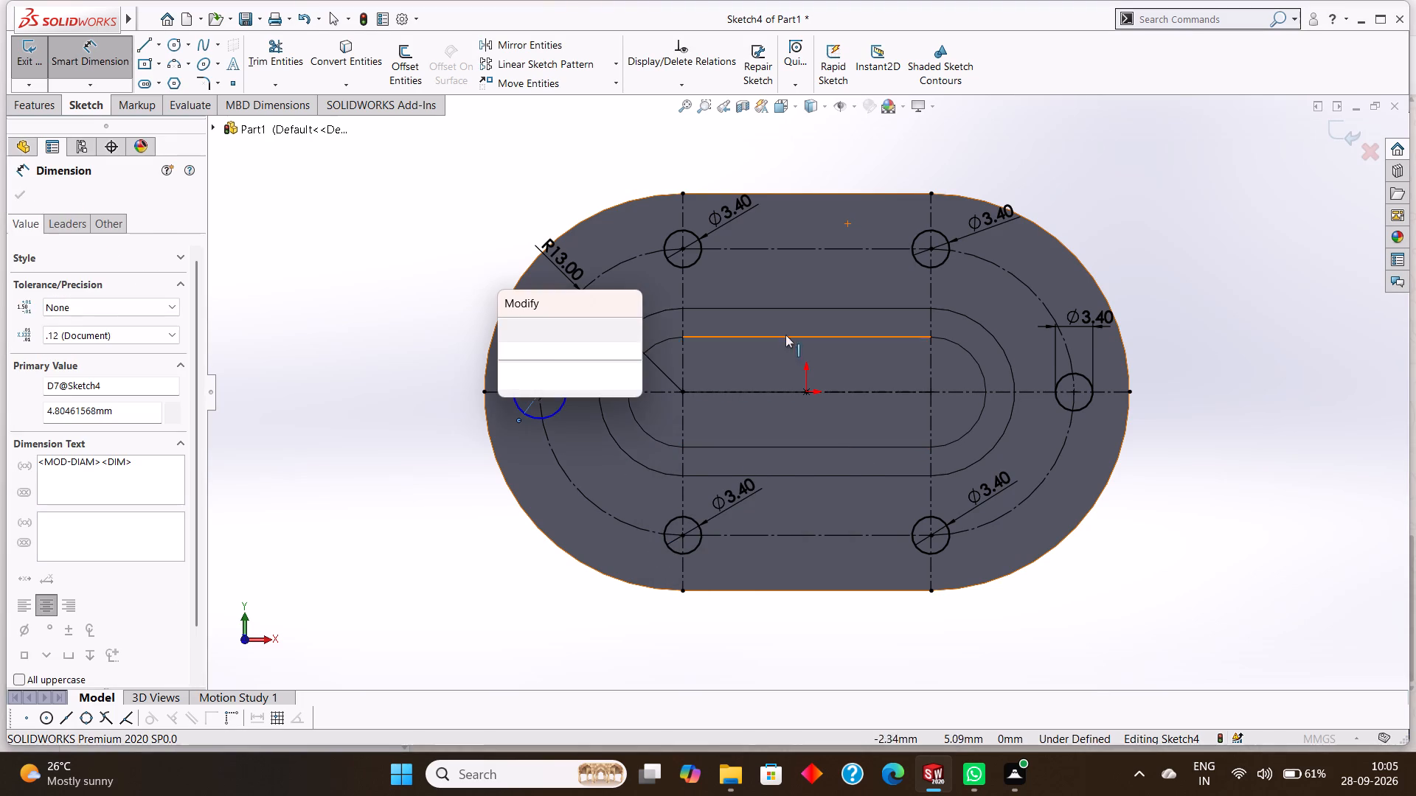
pyautogui.write('3.40')
pyautogui.press('Return')
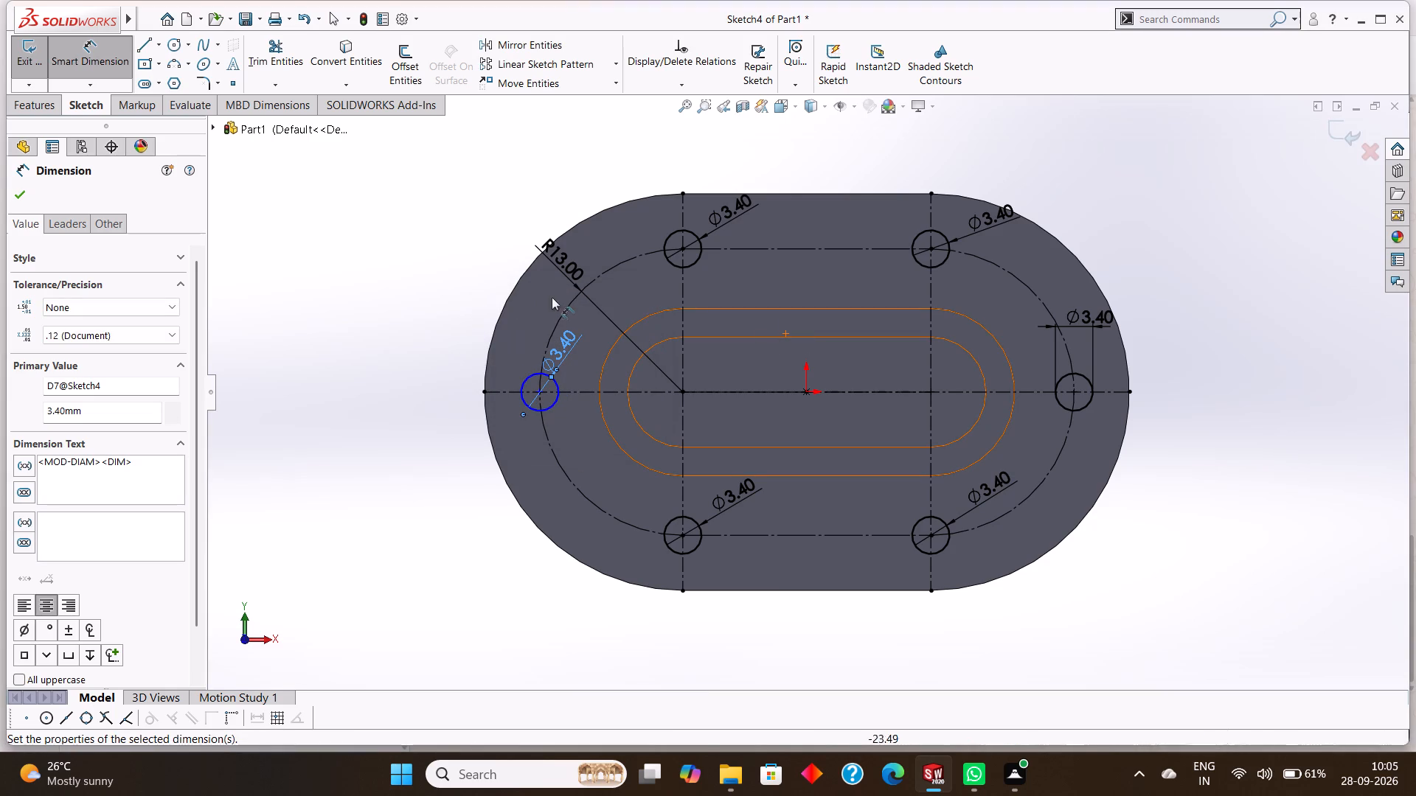
pyautogui.click(24, 187)
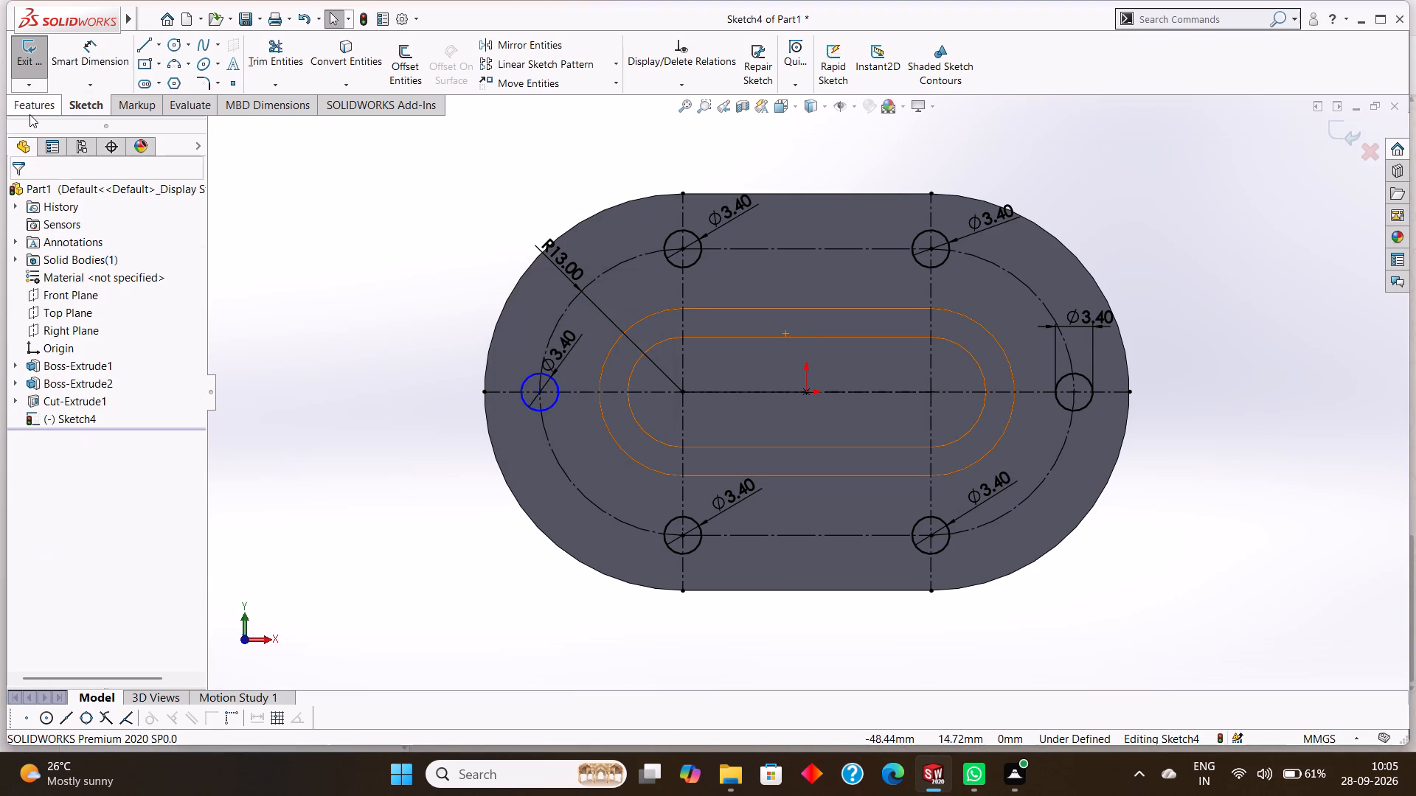
# Cut-extrude the six 3.4 mm circles into the base plate with a blind depth of 5 mm.
pyautogui.click(29, 114)
pyautogui.click(246, 63)
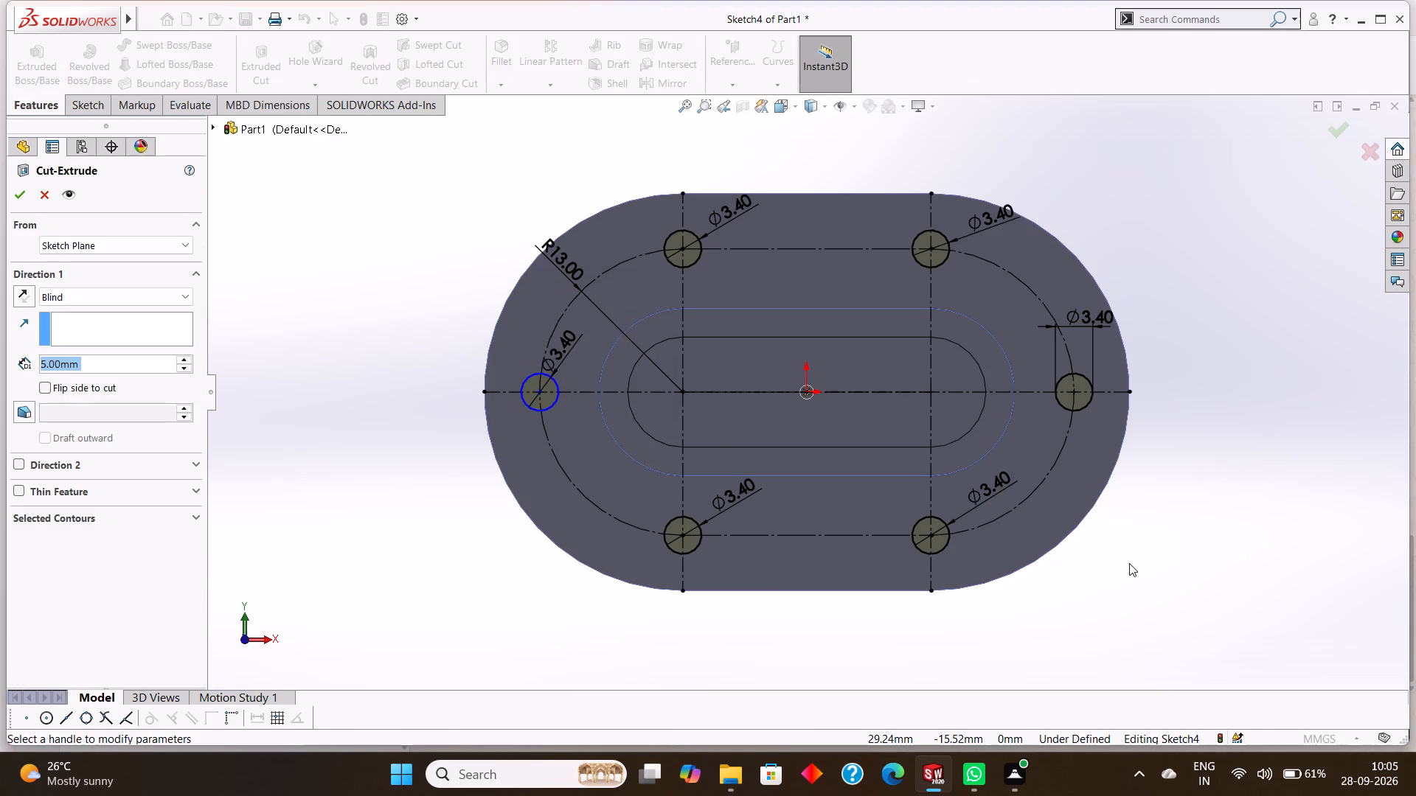
pyautogui.moveTo(1131, 562); pyautogui.dragTo(1131, 408, button='middle')
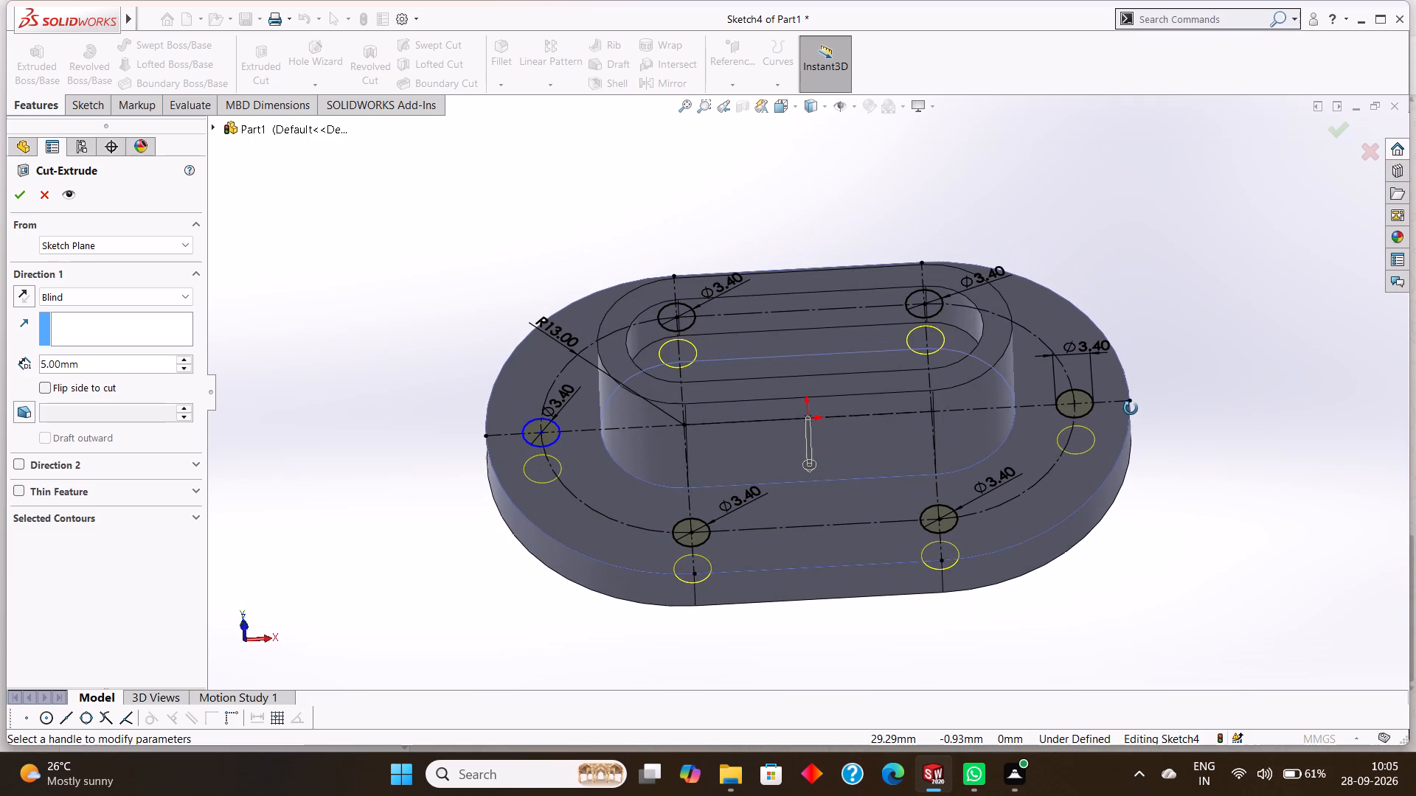
pyautogui.moveTo(1131, 408); pyautogui.dragTo(1146, 441, button='middle')
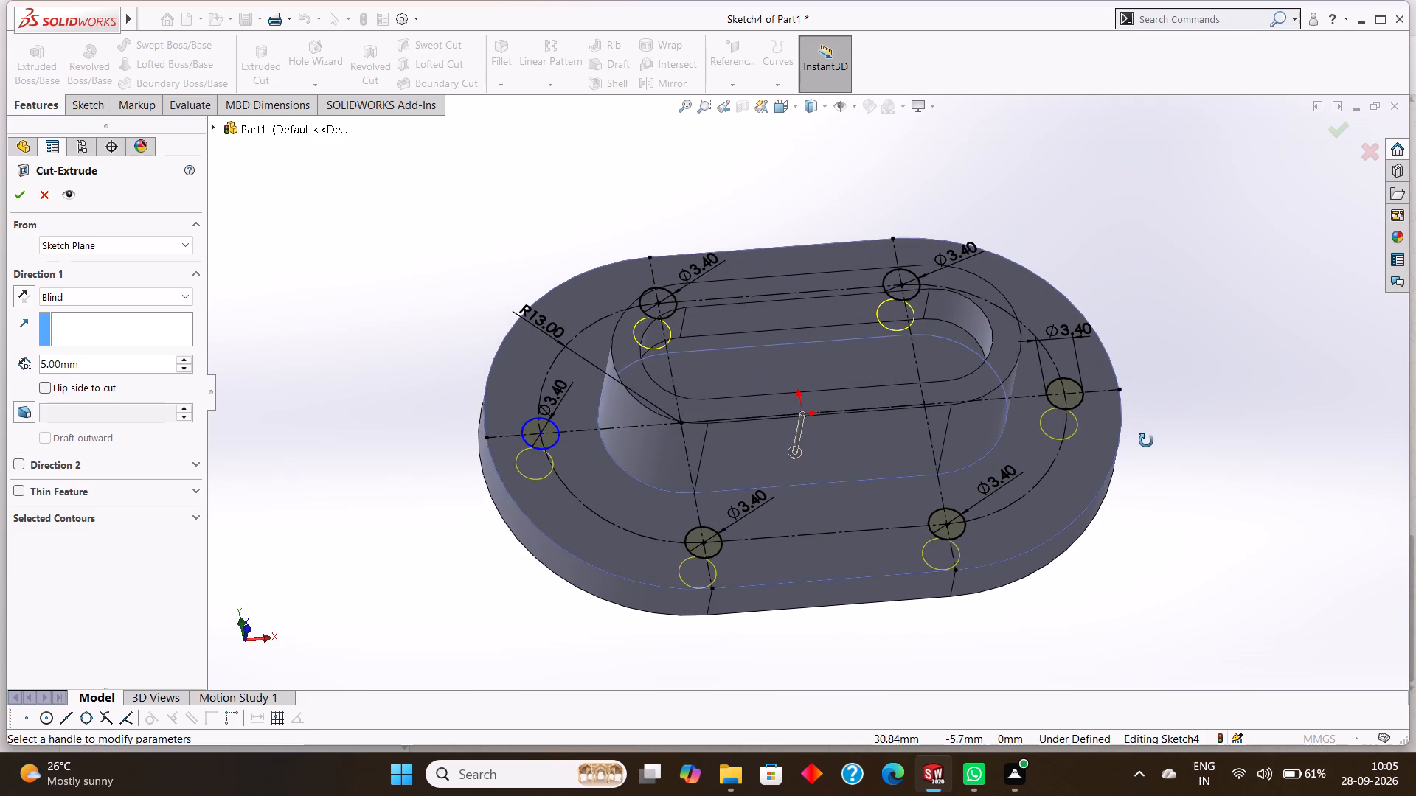
pyautogui.moveTo(1146, 441); pyautogui.dragTo(1146, 438, button='middle')
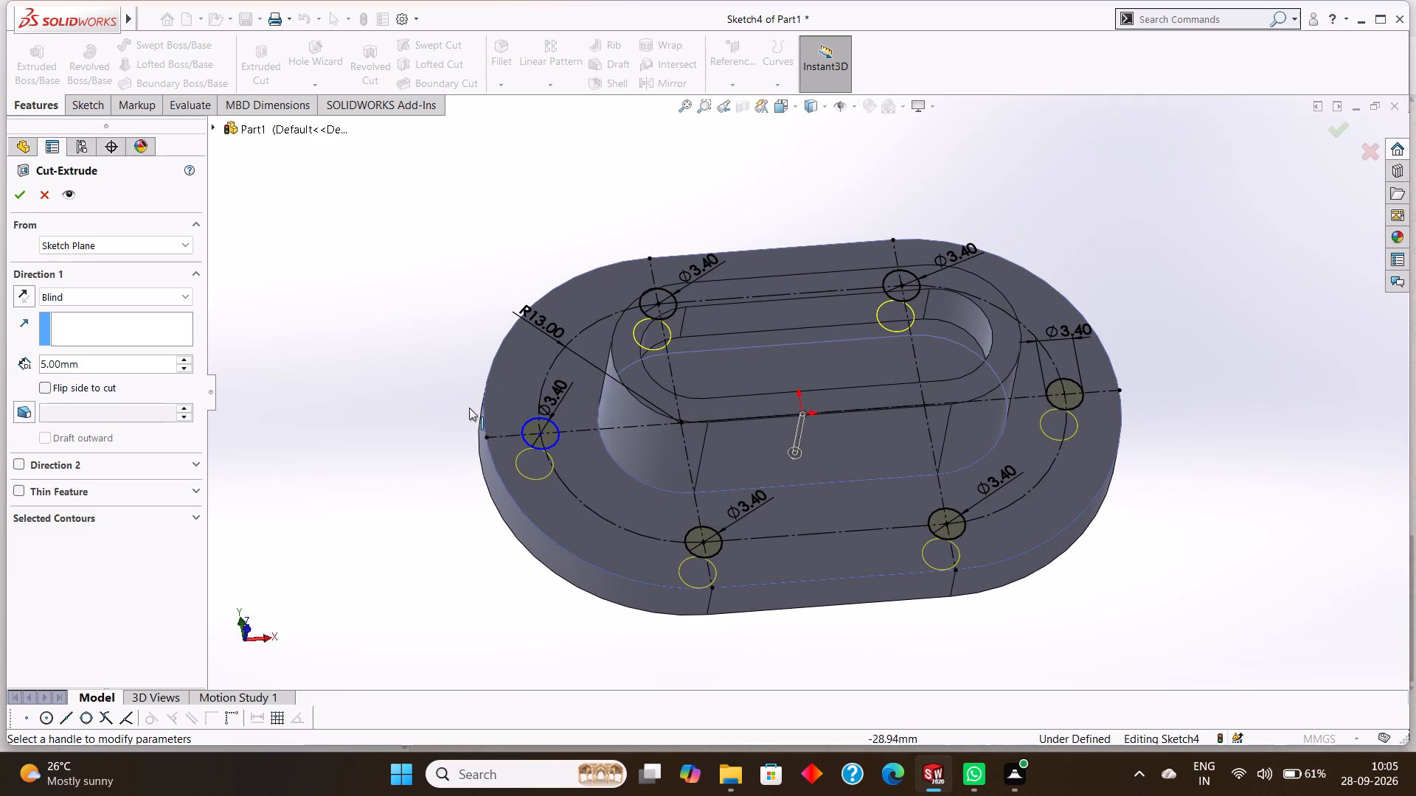
pyautogui.click(21, 198)
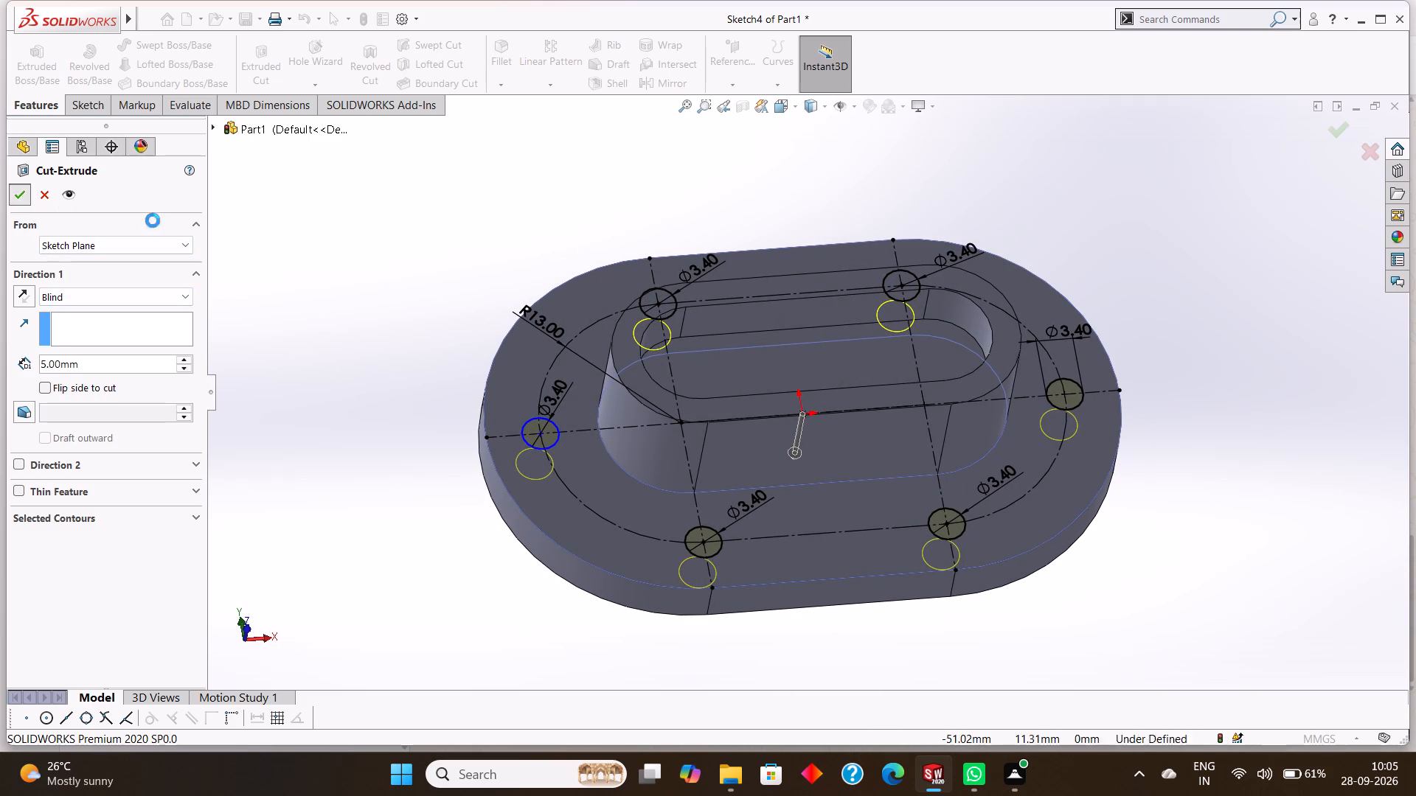
pyautogui.click(308, 242)
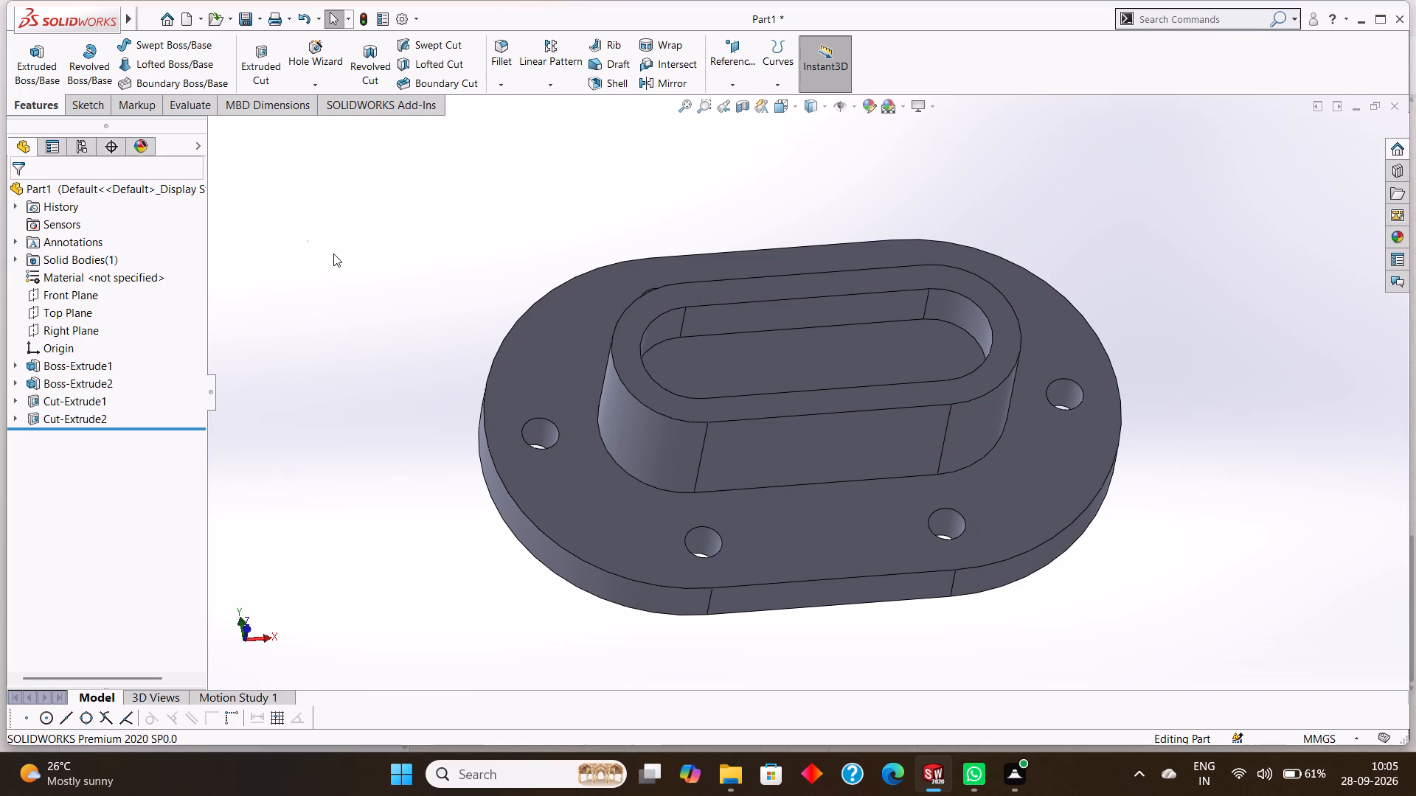
# Start a new sketch on the base plate's face surrounding the boss and view it face-on.
pyautogui.moveTo(333, 254); pyautogui.dragTo(342, 349, button='middle')
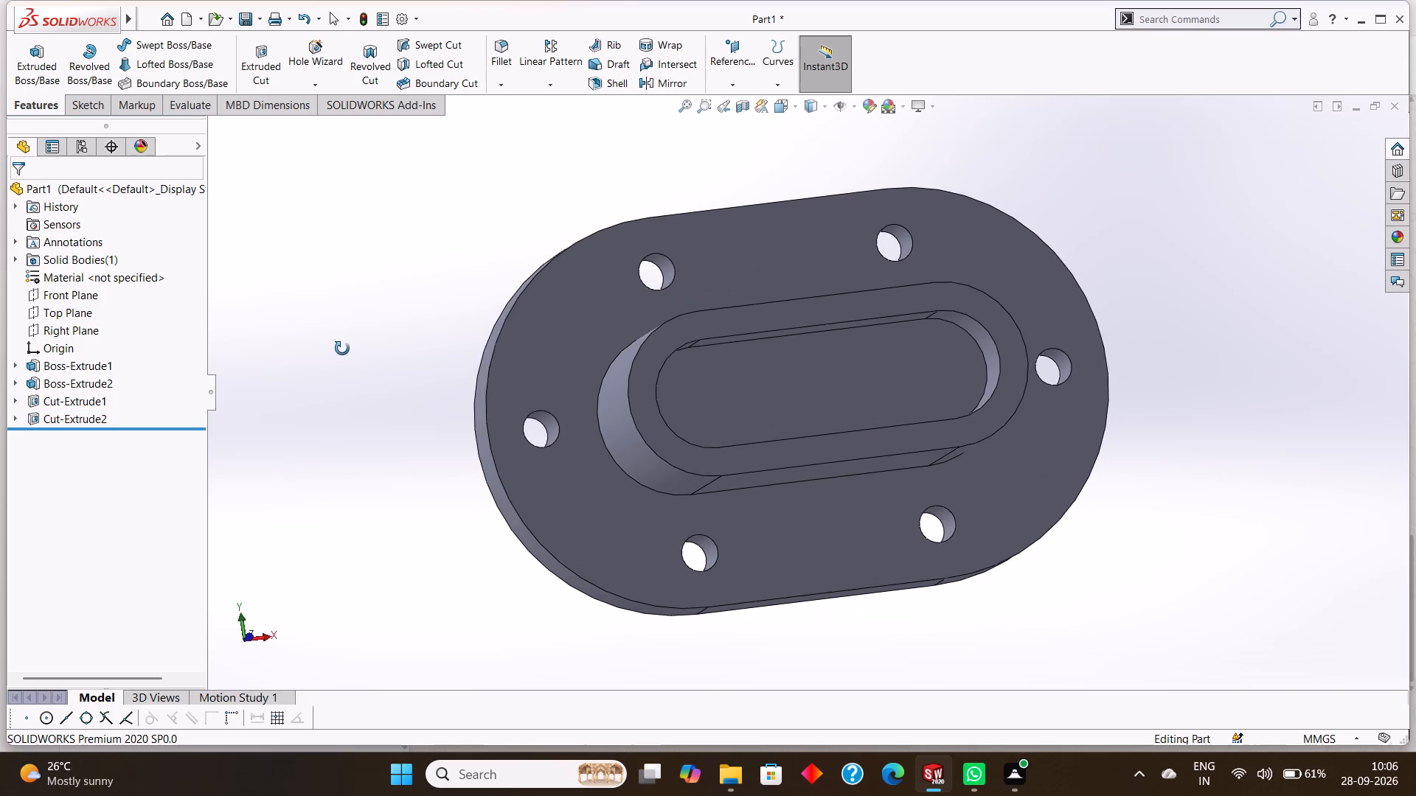
pyautogui.moveTo(342, 349); pyautogui.dragTo(332, 352, button='middle')
pyautogui.rightClick(604, 295)
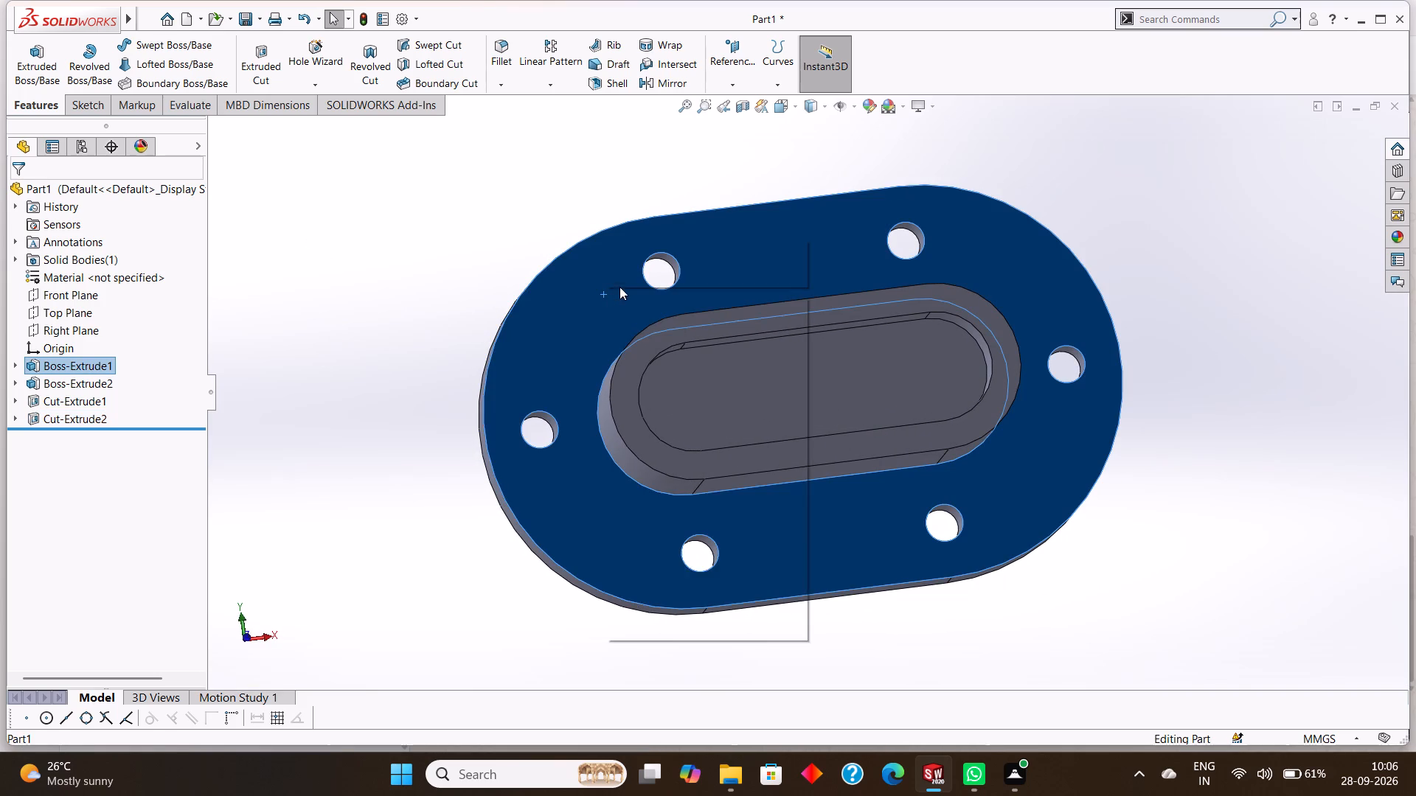
pyautogui.click(645, 274)
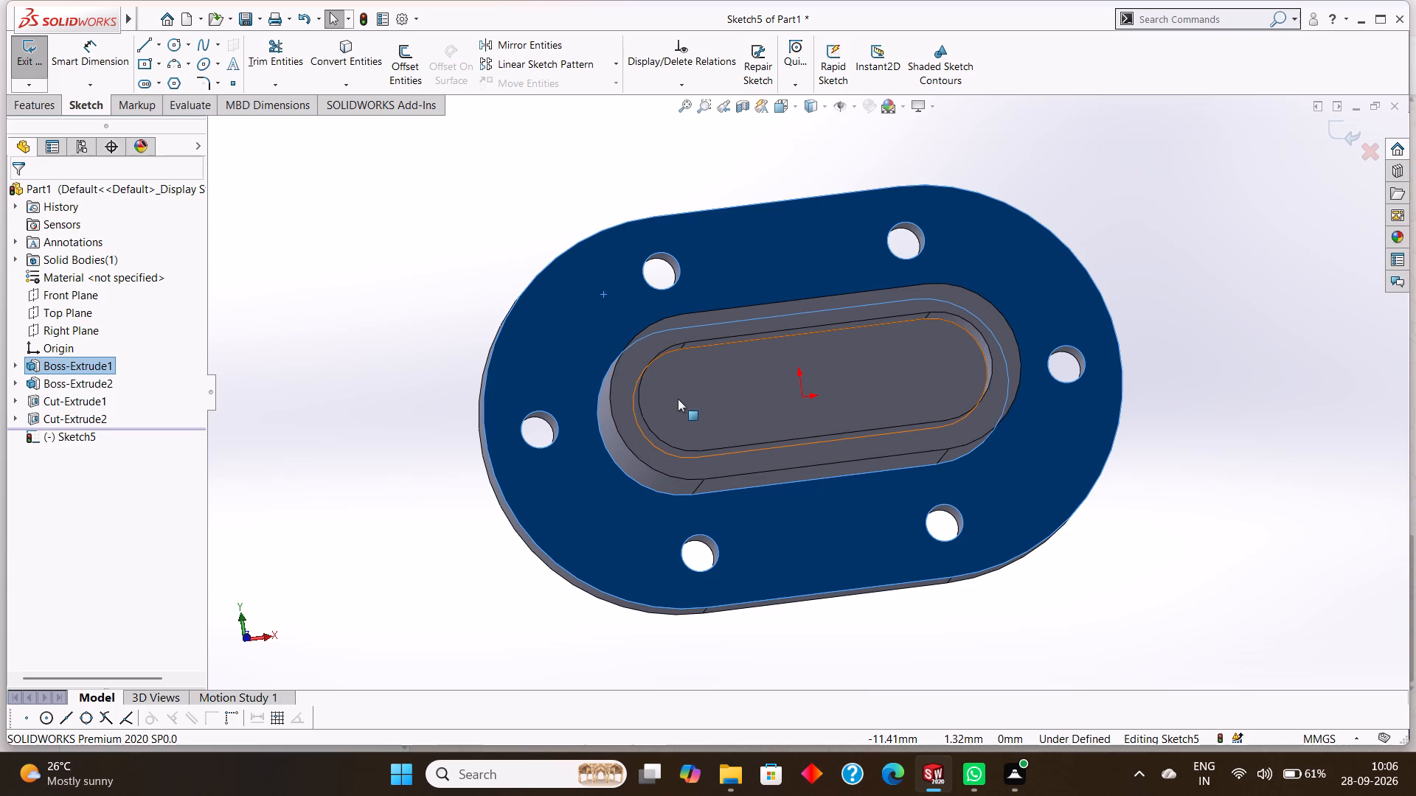
pyautogui.hotkey('ctrl', '7')
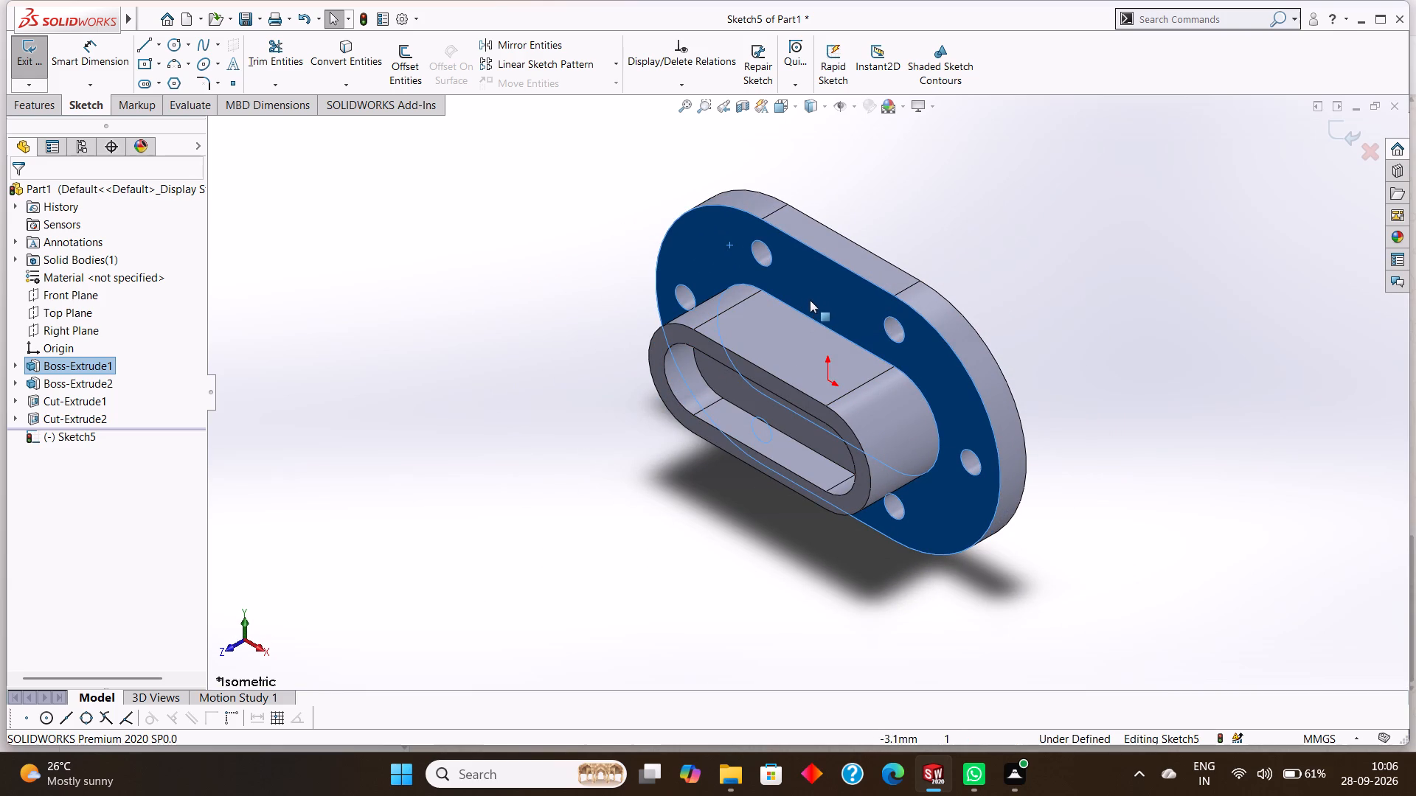
pyautogui.hotkey('ctrl', '8')
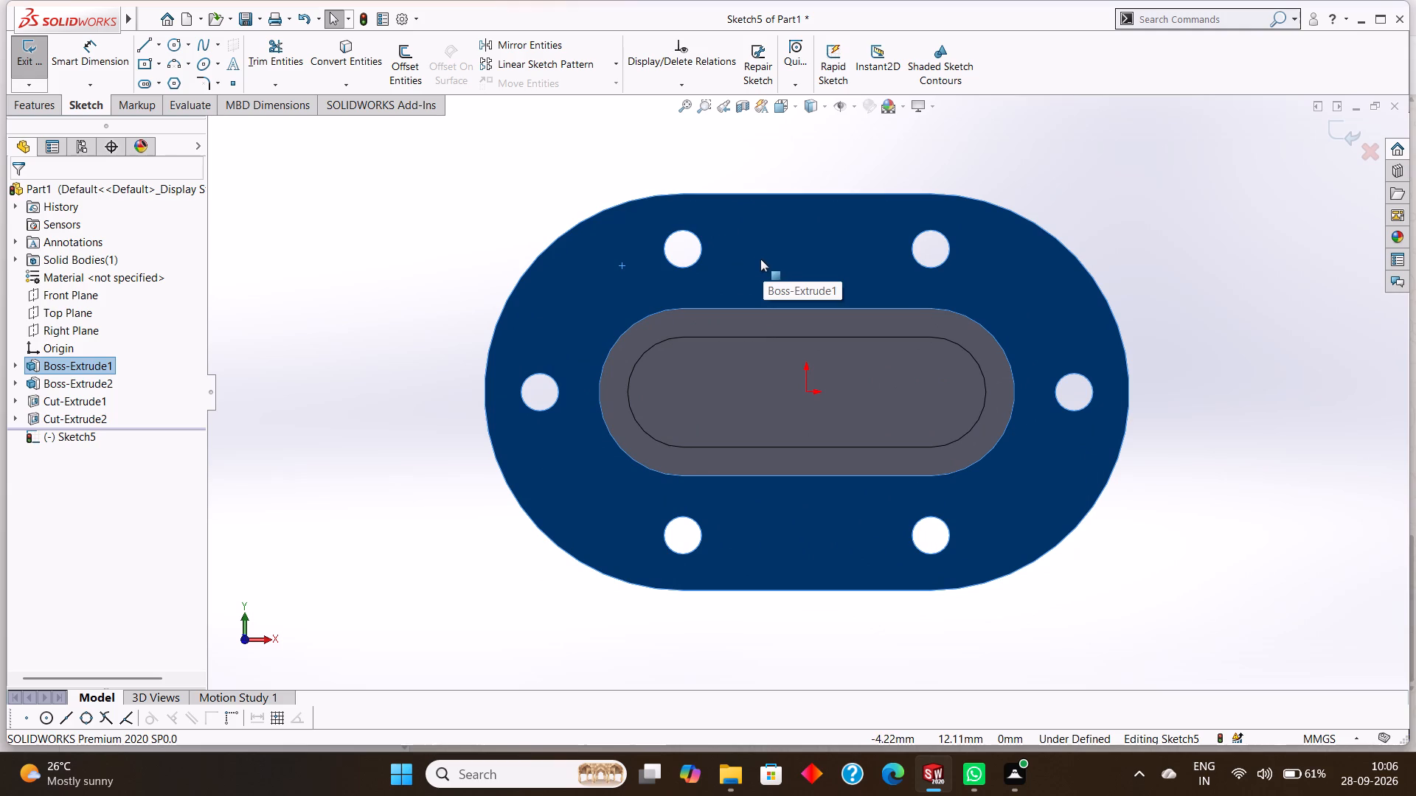
pyautogui.press('Escape')
# Sketch six circles, about 2.9 to 3.4 mm in radius, each concentric with one of the six holes.
pyautogui.click(173, 35)
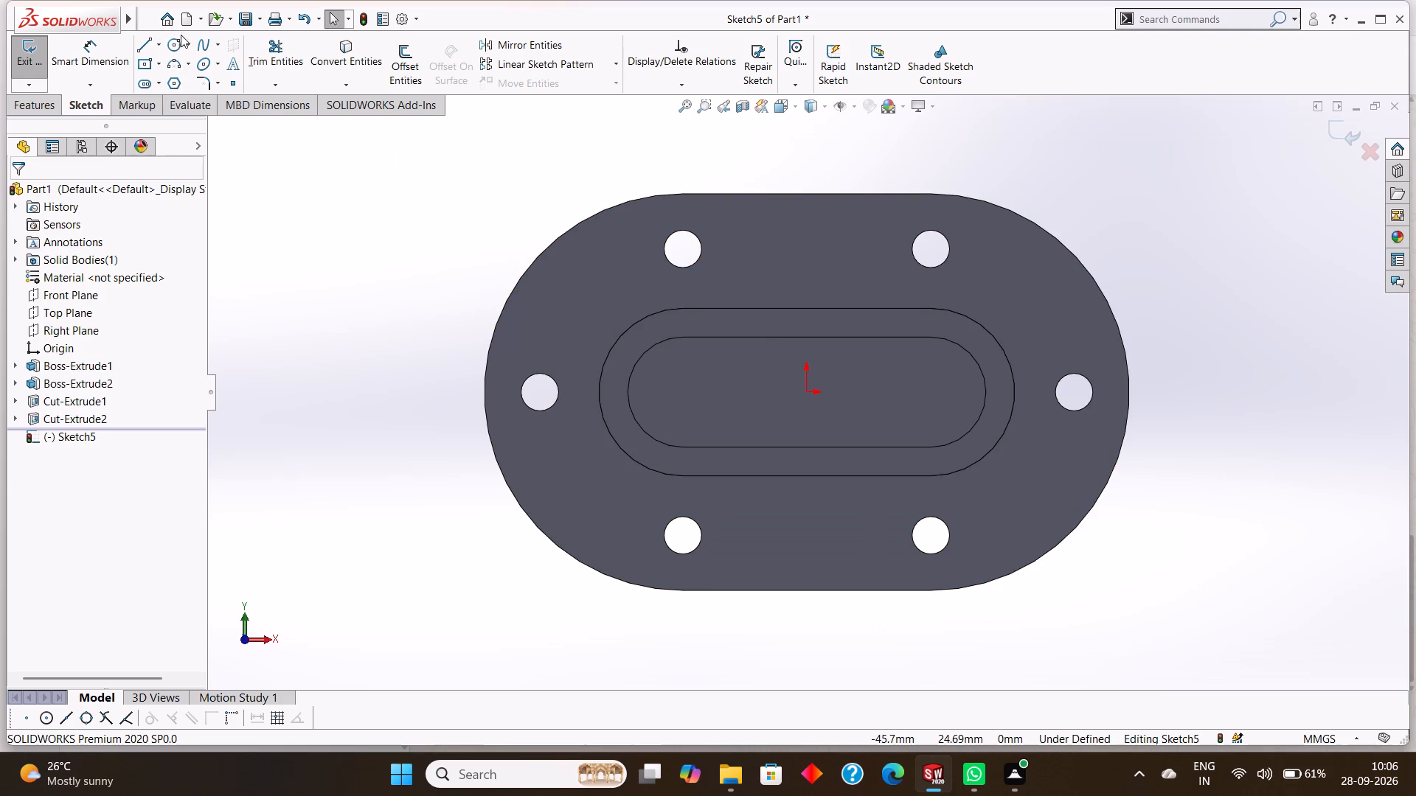
pyautogui.click(171, 43)
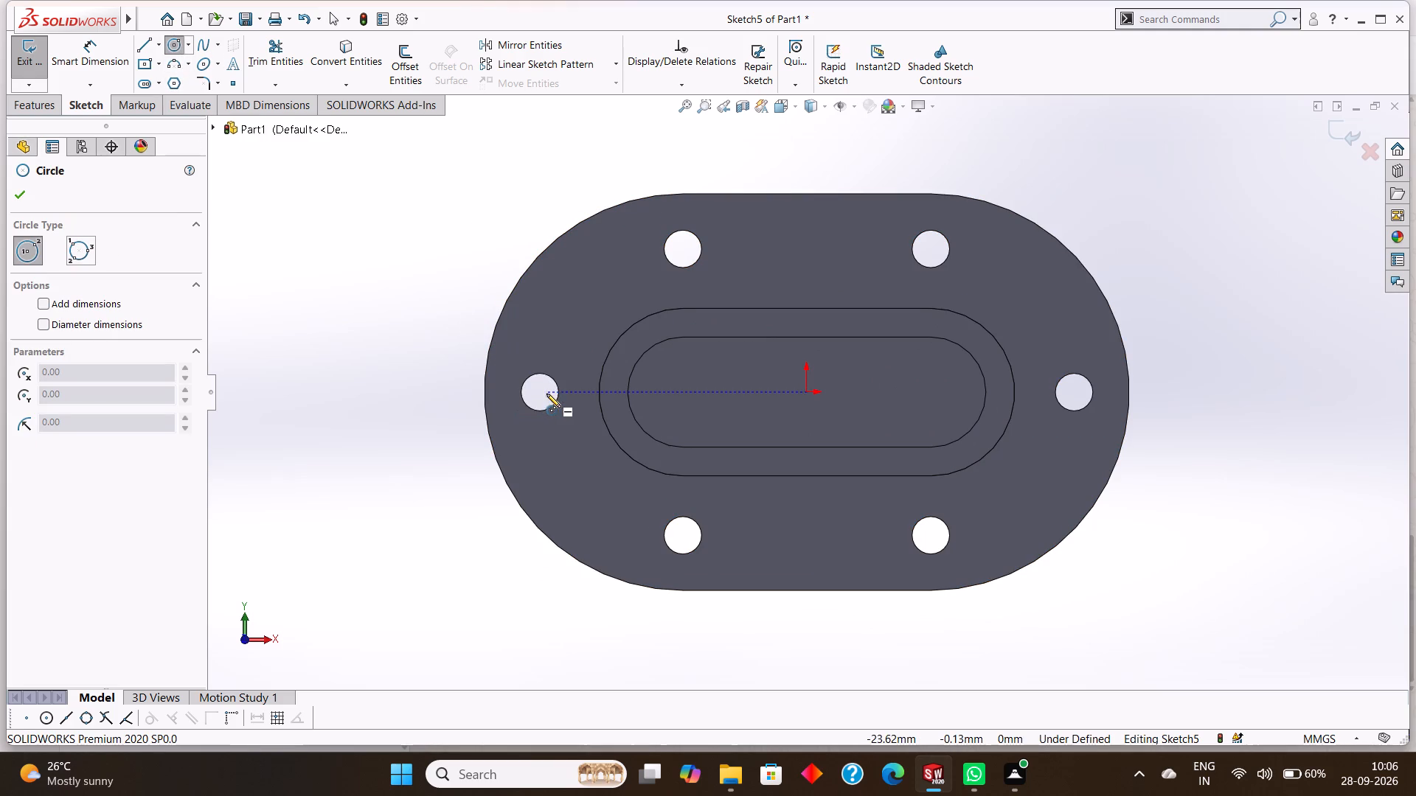
pyautogui.click(538, 391)
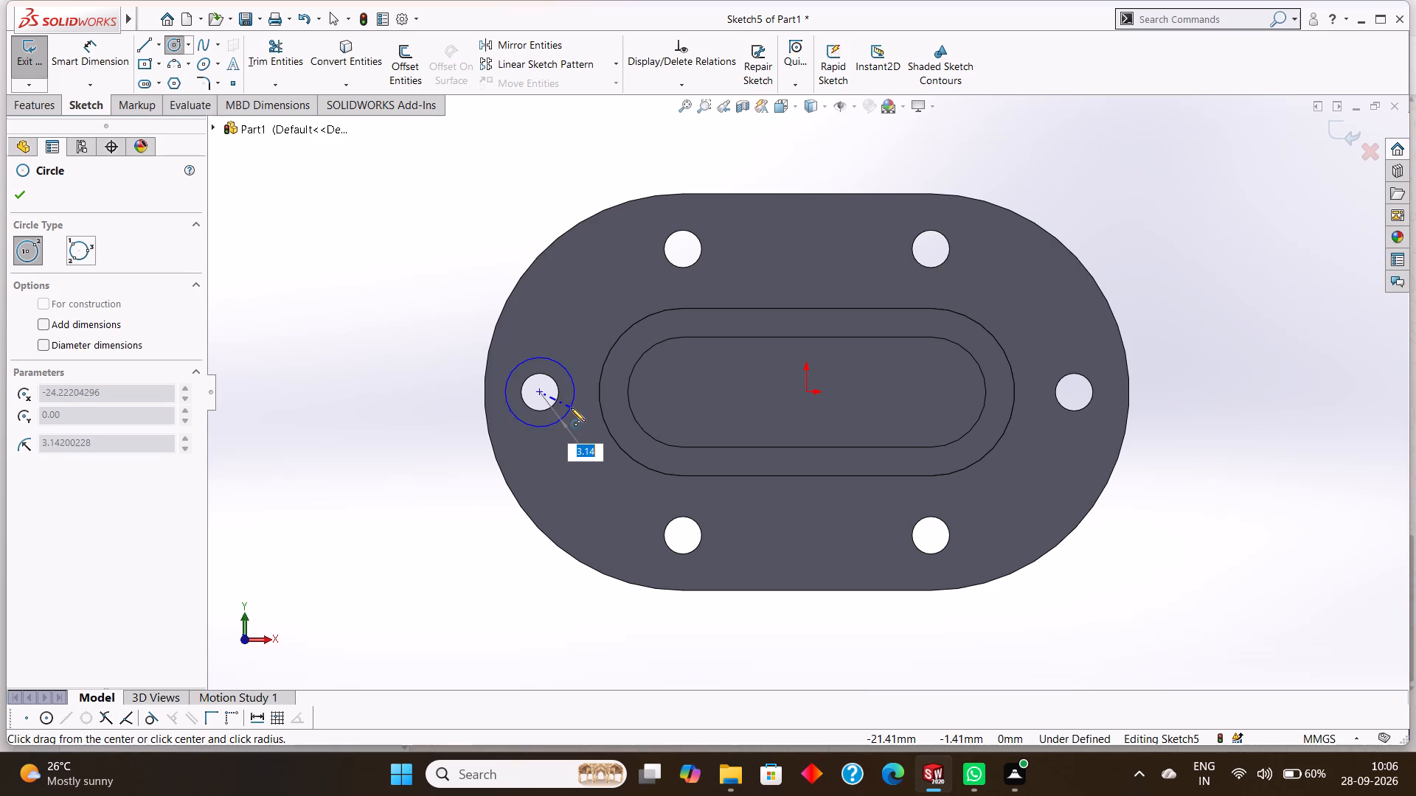
pyautogui.click(569, 406)
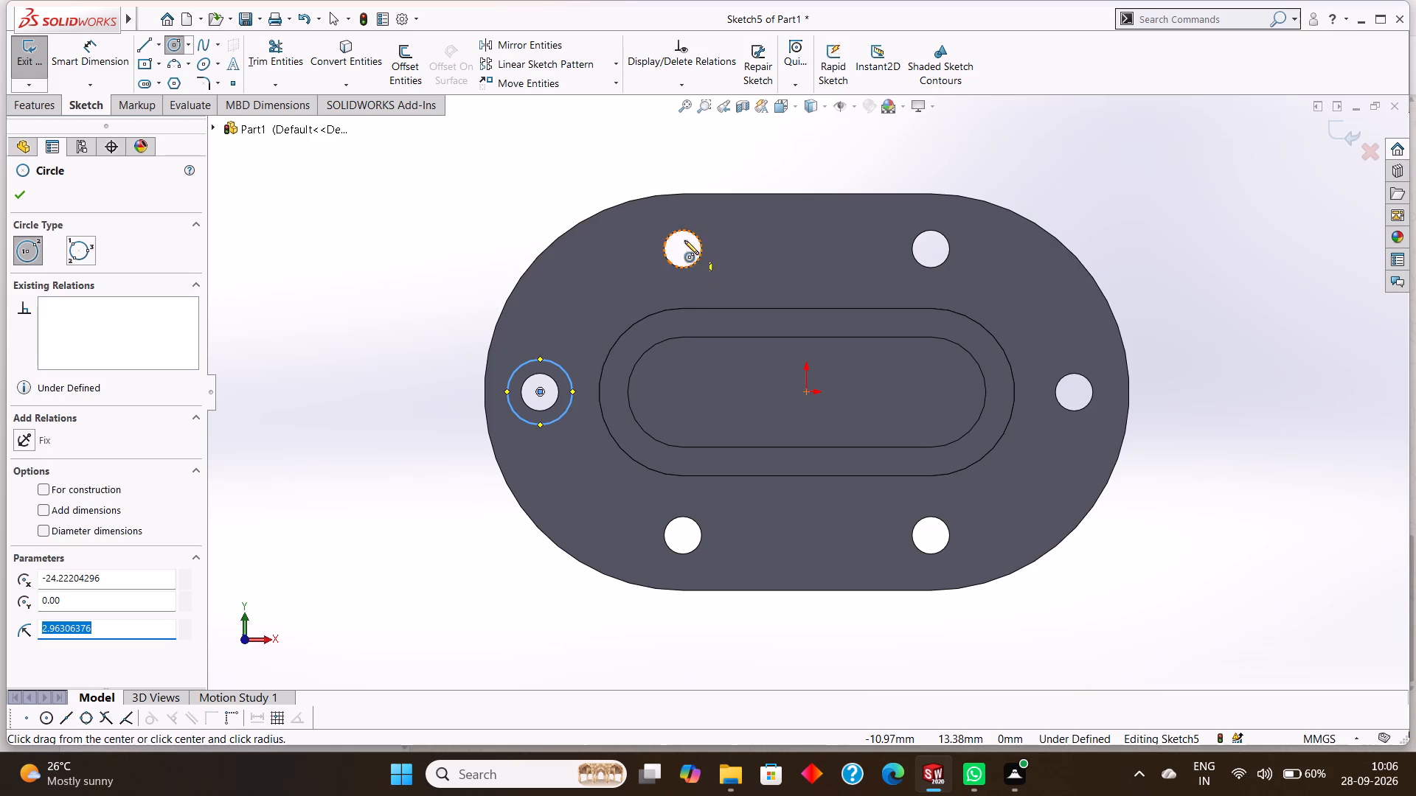
pyautogui.click(682, 248)
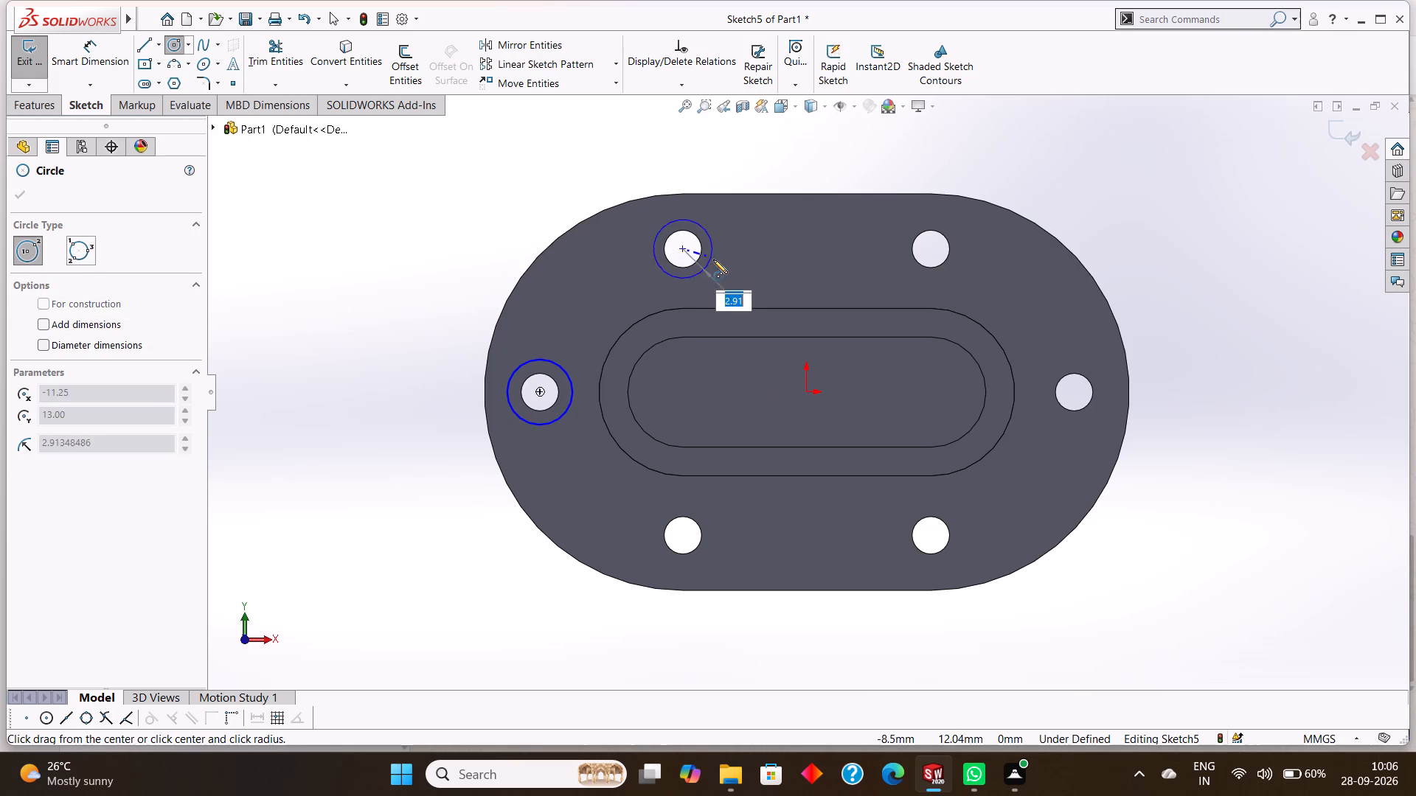
pyautogui.click(715, 260)
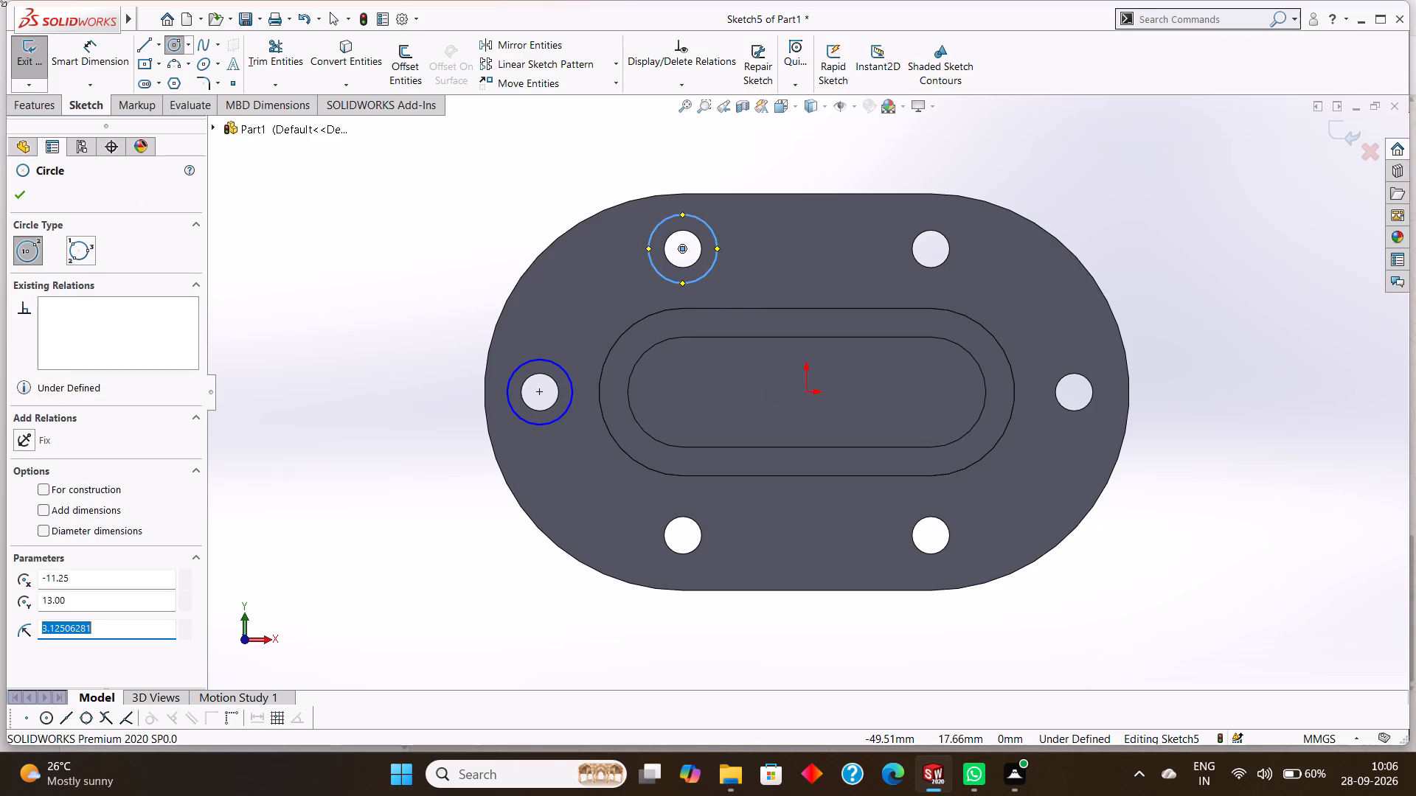
pyautogui.click(930, 246)
pyautogui.click(963, 258)
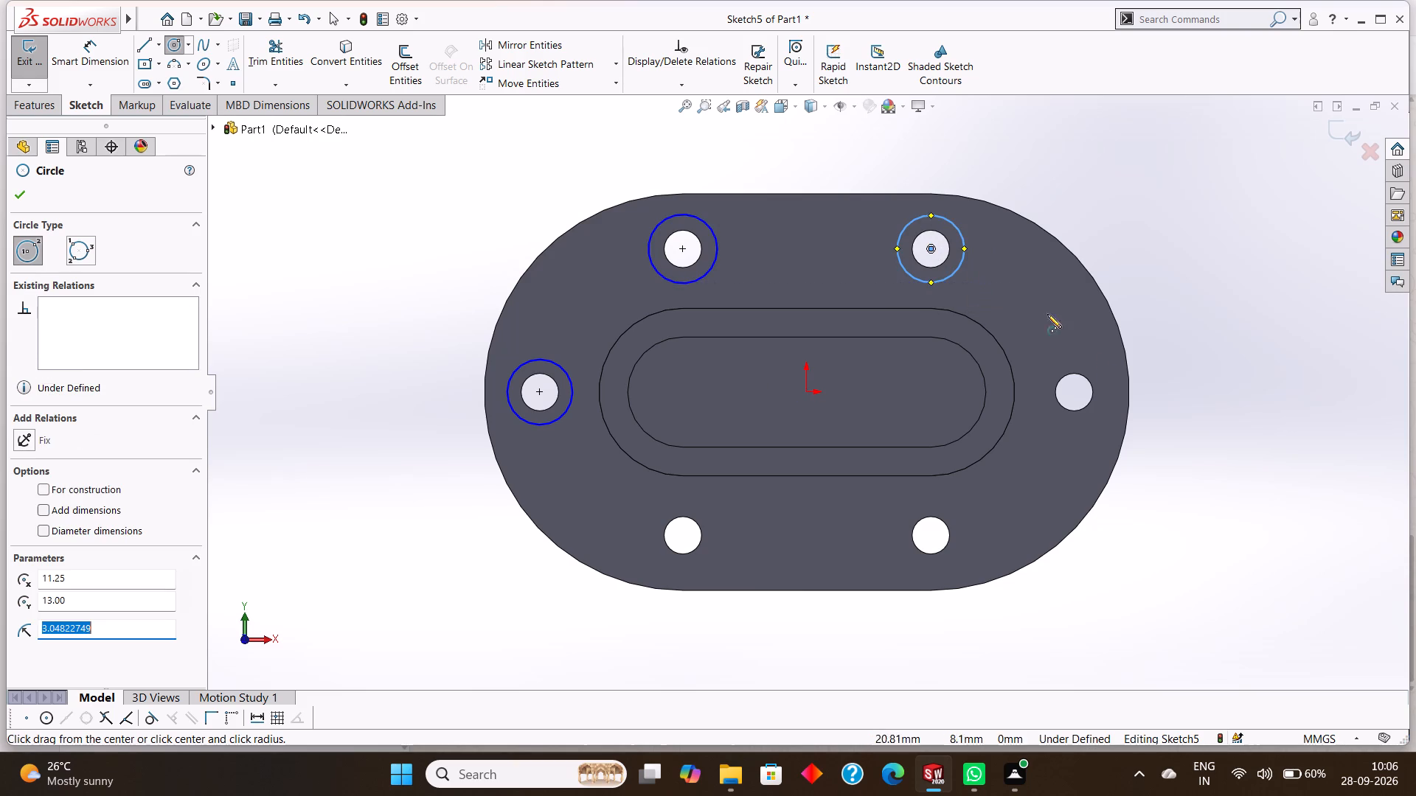
pyautogui.click(1073, 390)
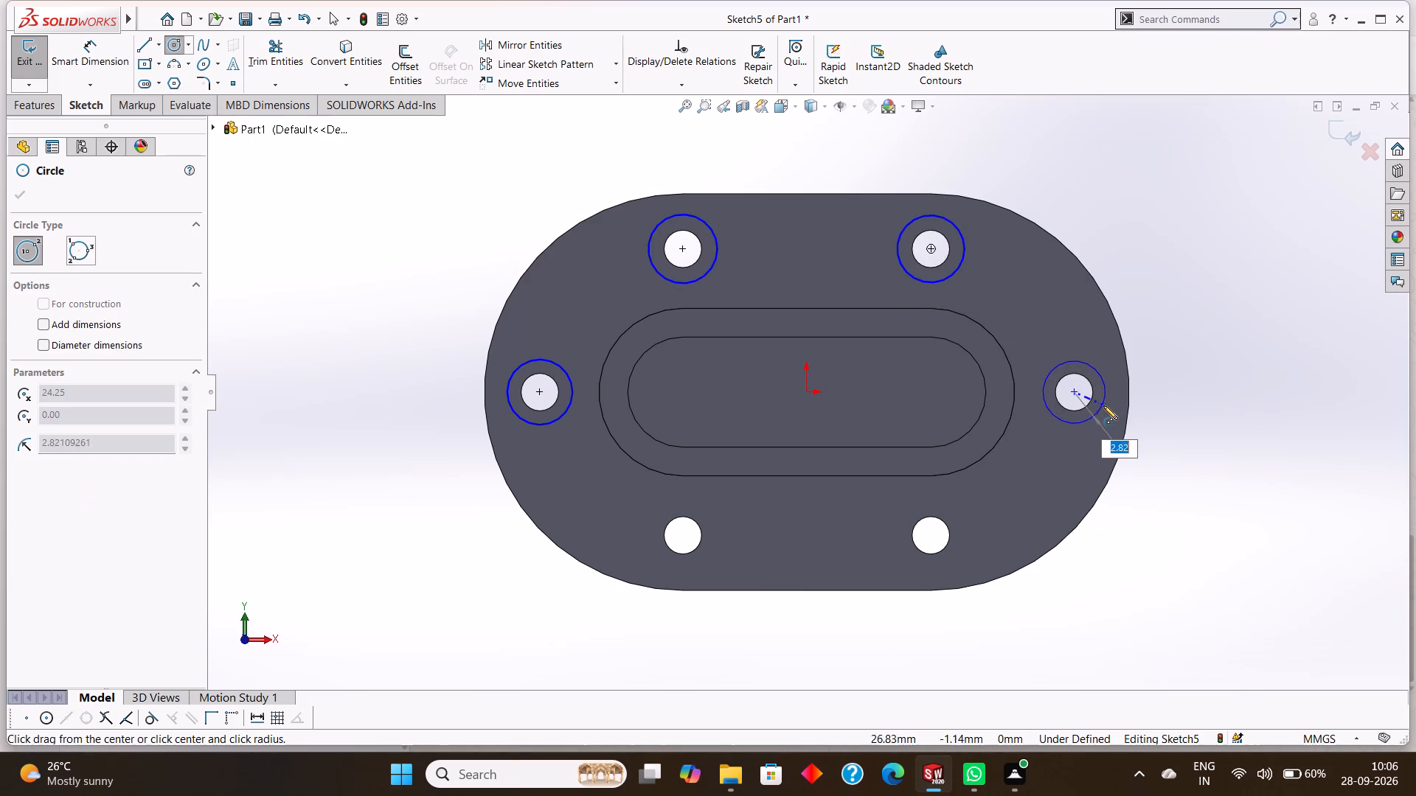
pyautogui.click(1103, 405)
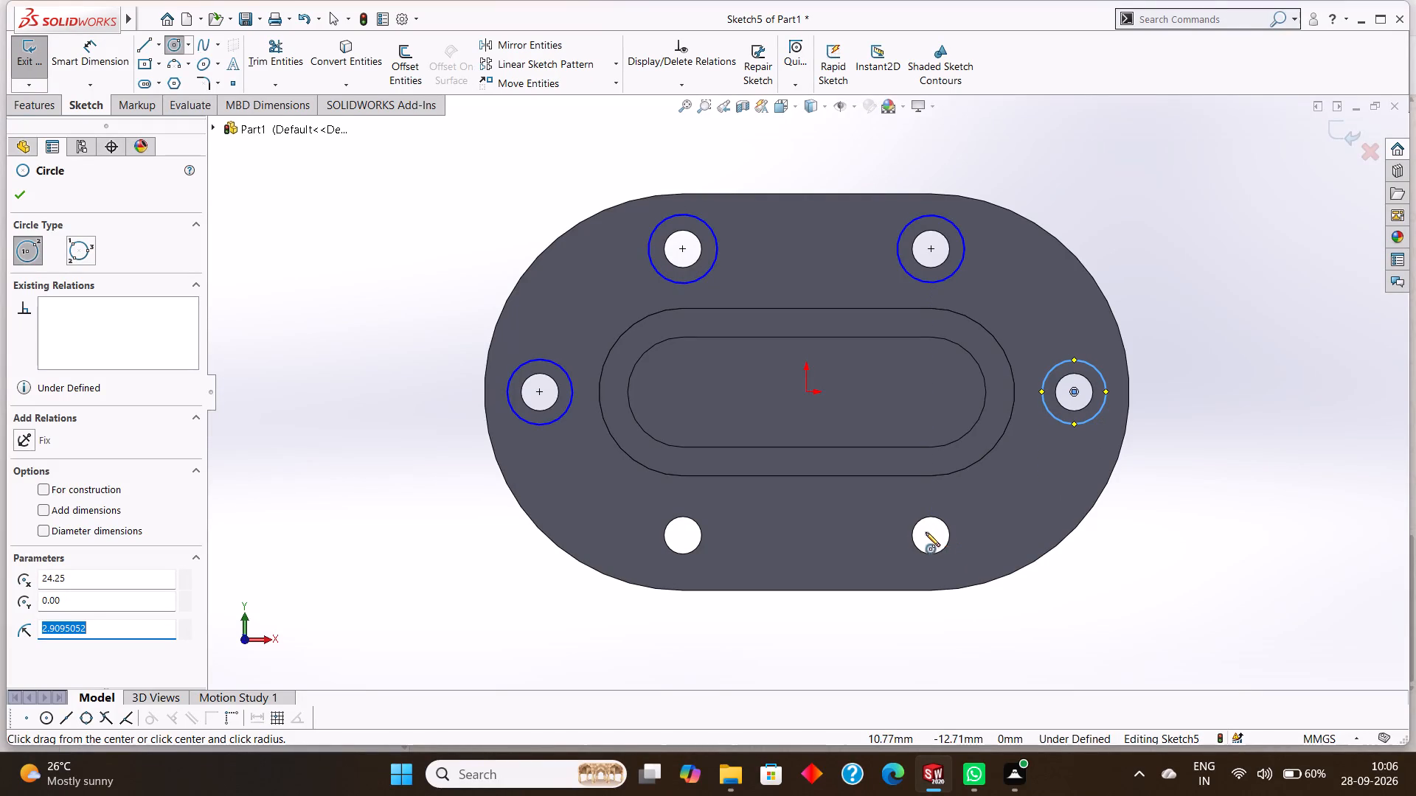
pyautogui.click(930, 534)
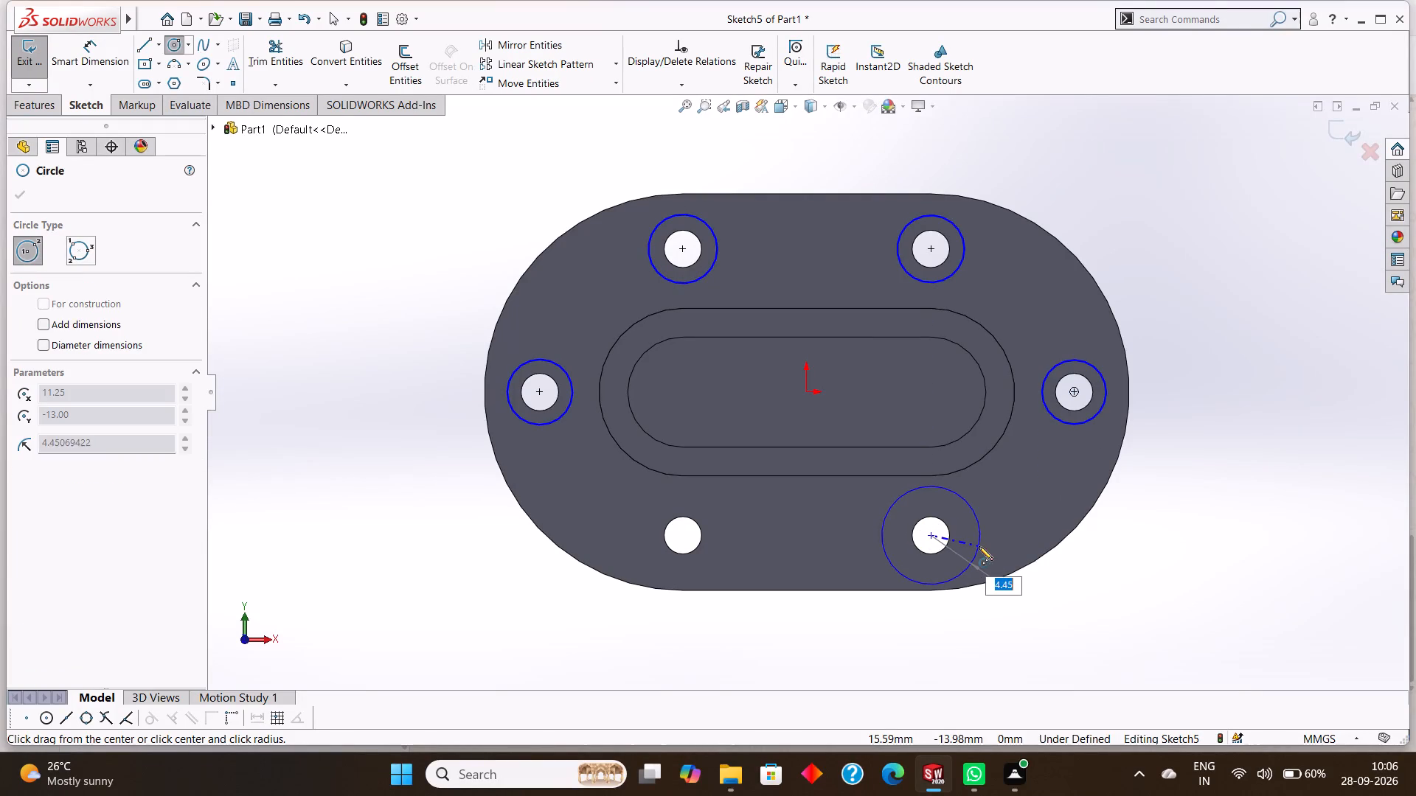
pyautogui.click(968, 537)
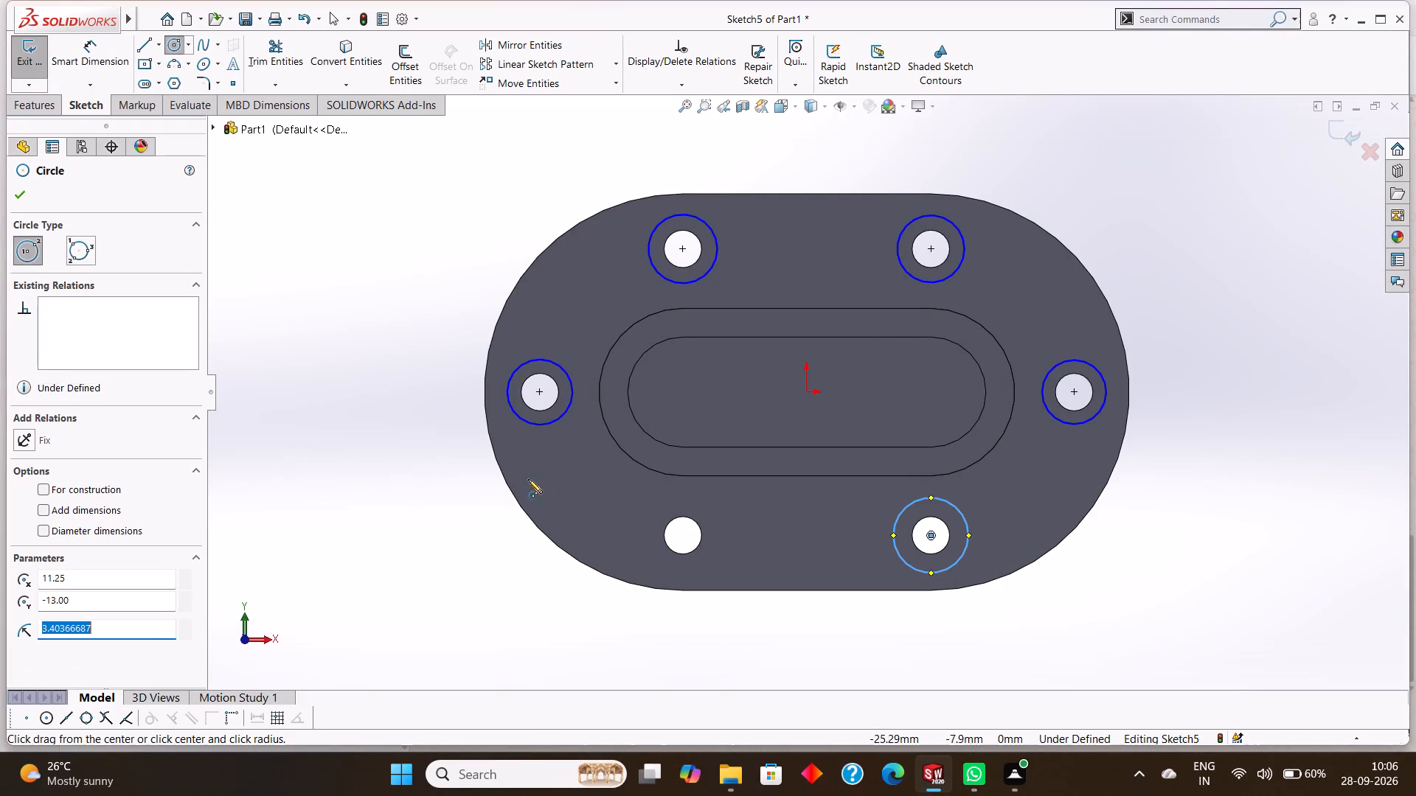
pyautogui.click(681, 535)
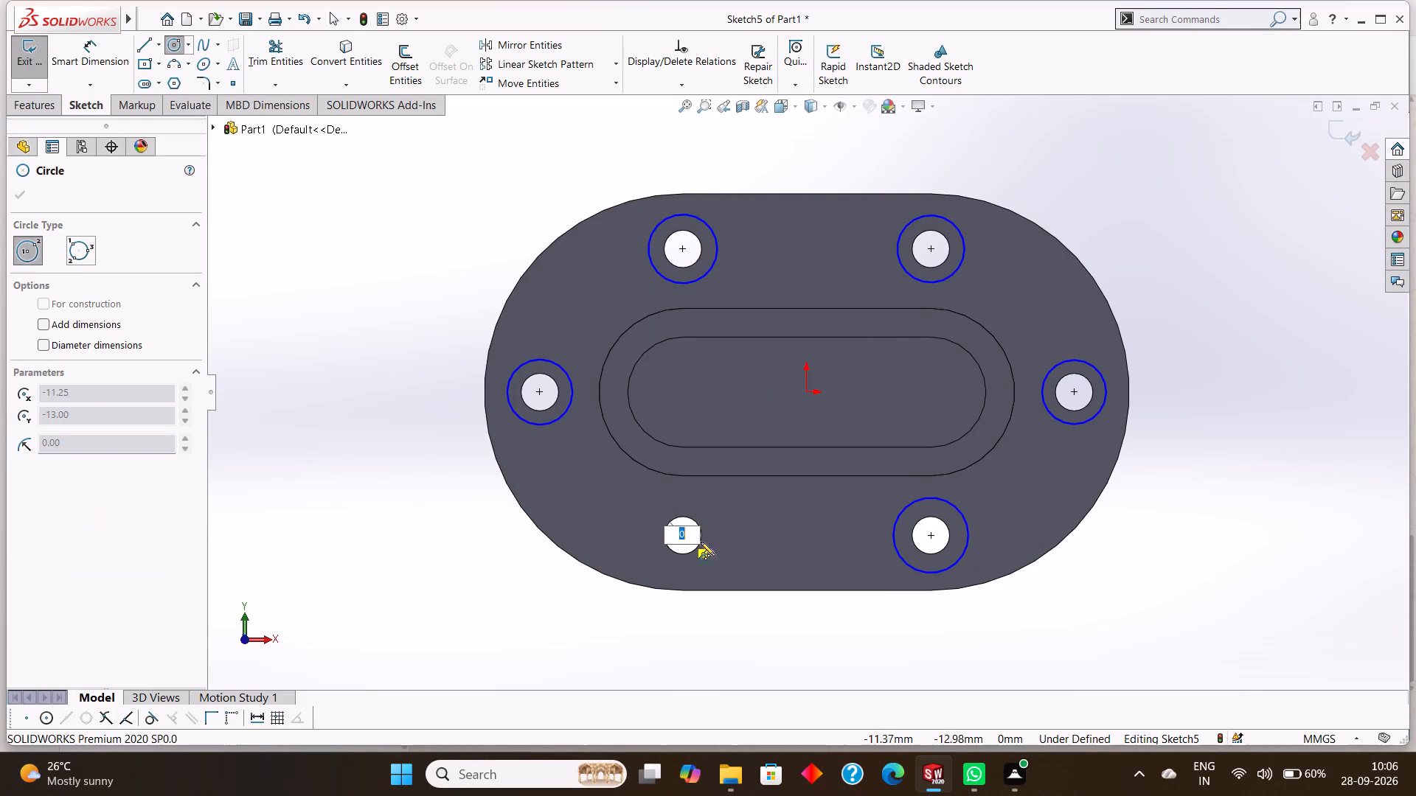
pyautogui.click(716, 548)
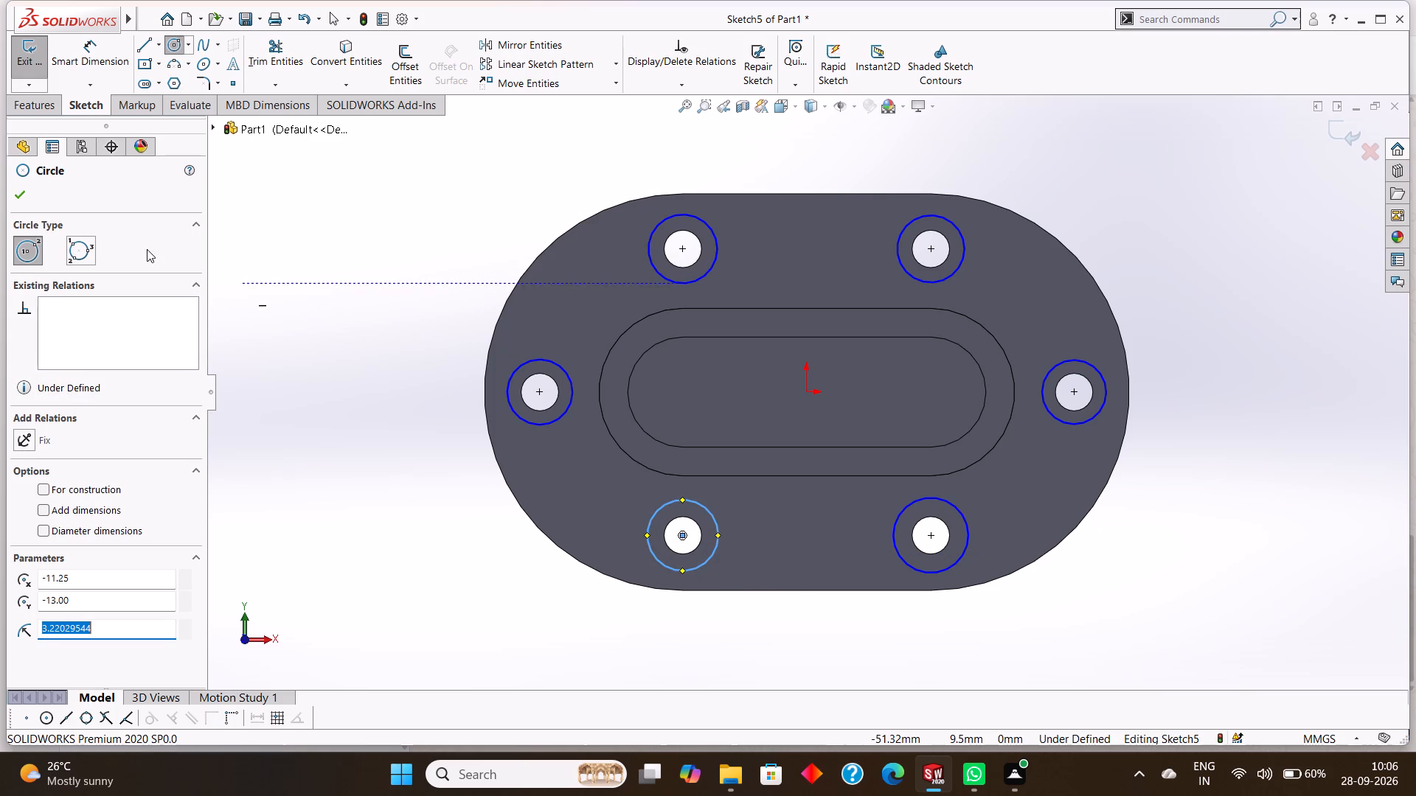
pyautogui.click(13, 192)
# Dimension the two new circles around the upper holes to a diameter of 7 mm each.
pyautogui.click(89, 52)
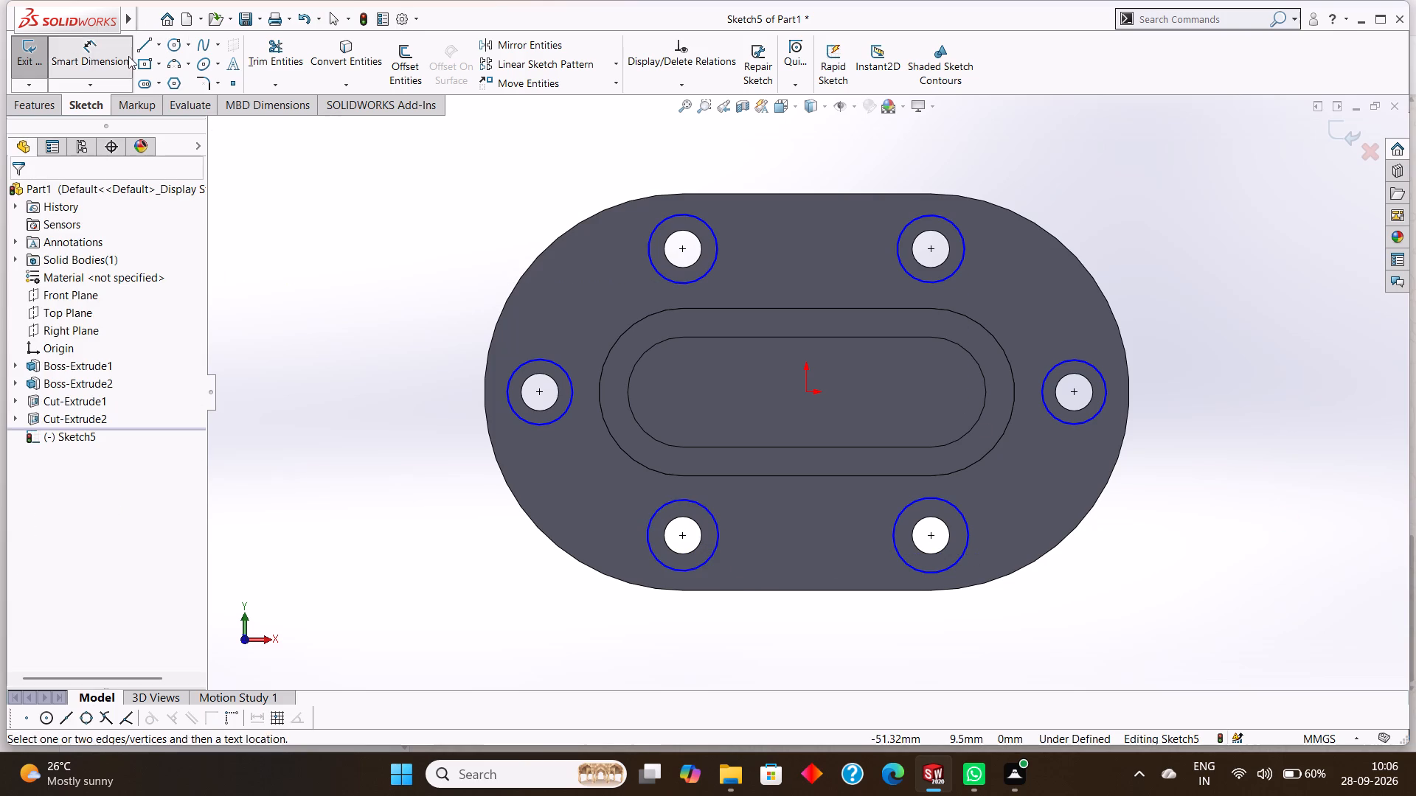
pyautogui.click(685, 216)
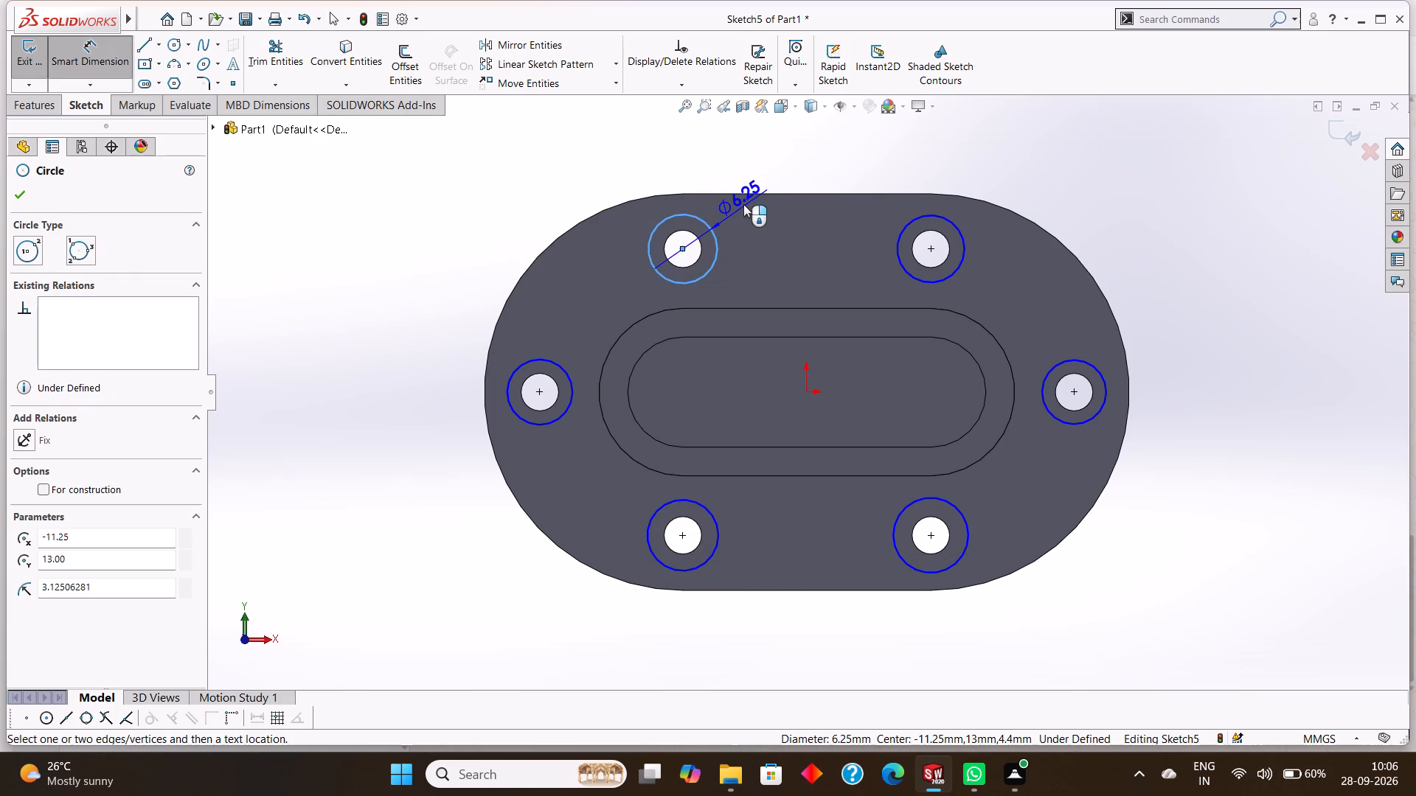
pyautogui.click(743, 204)
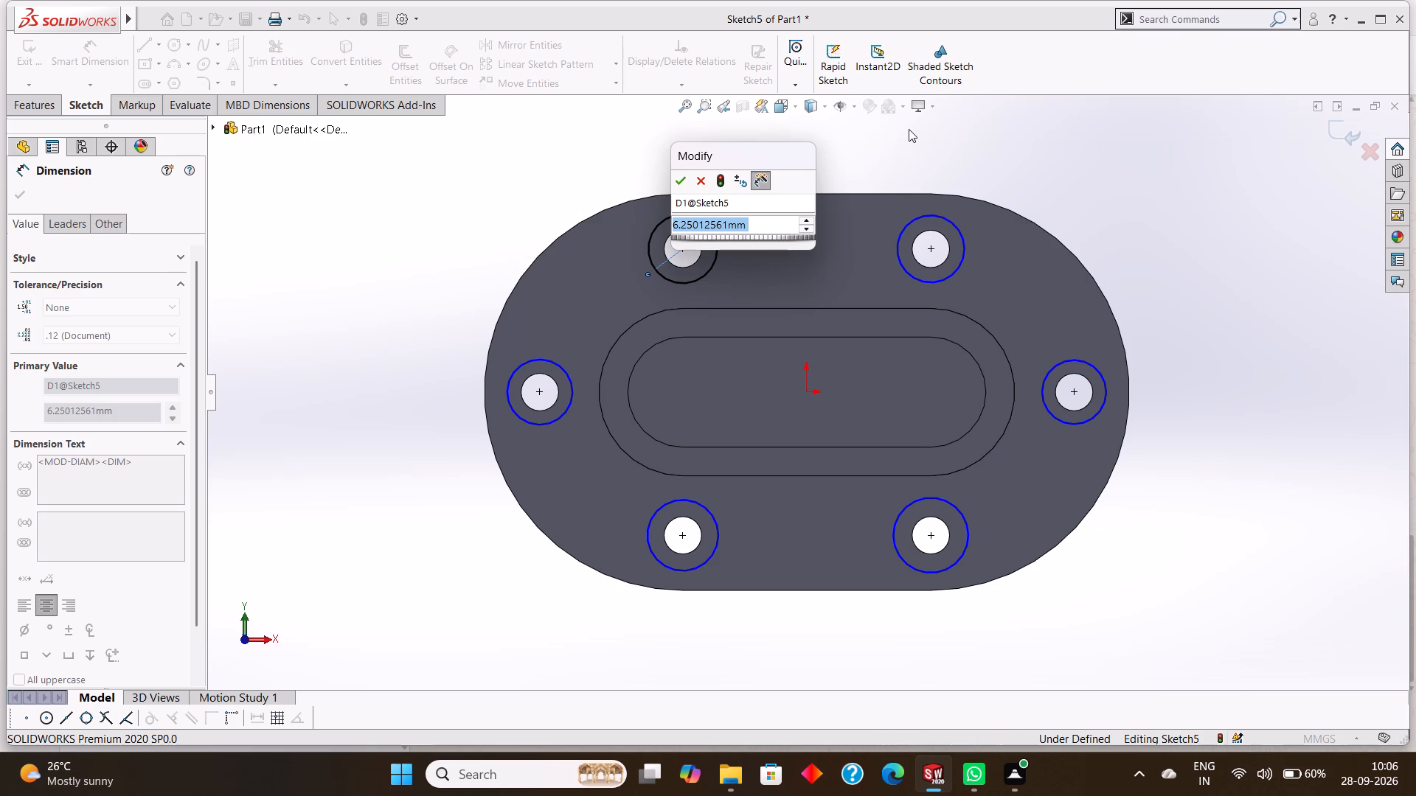
pyautogui.press('7')
pyautogui.press('Return')
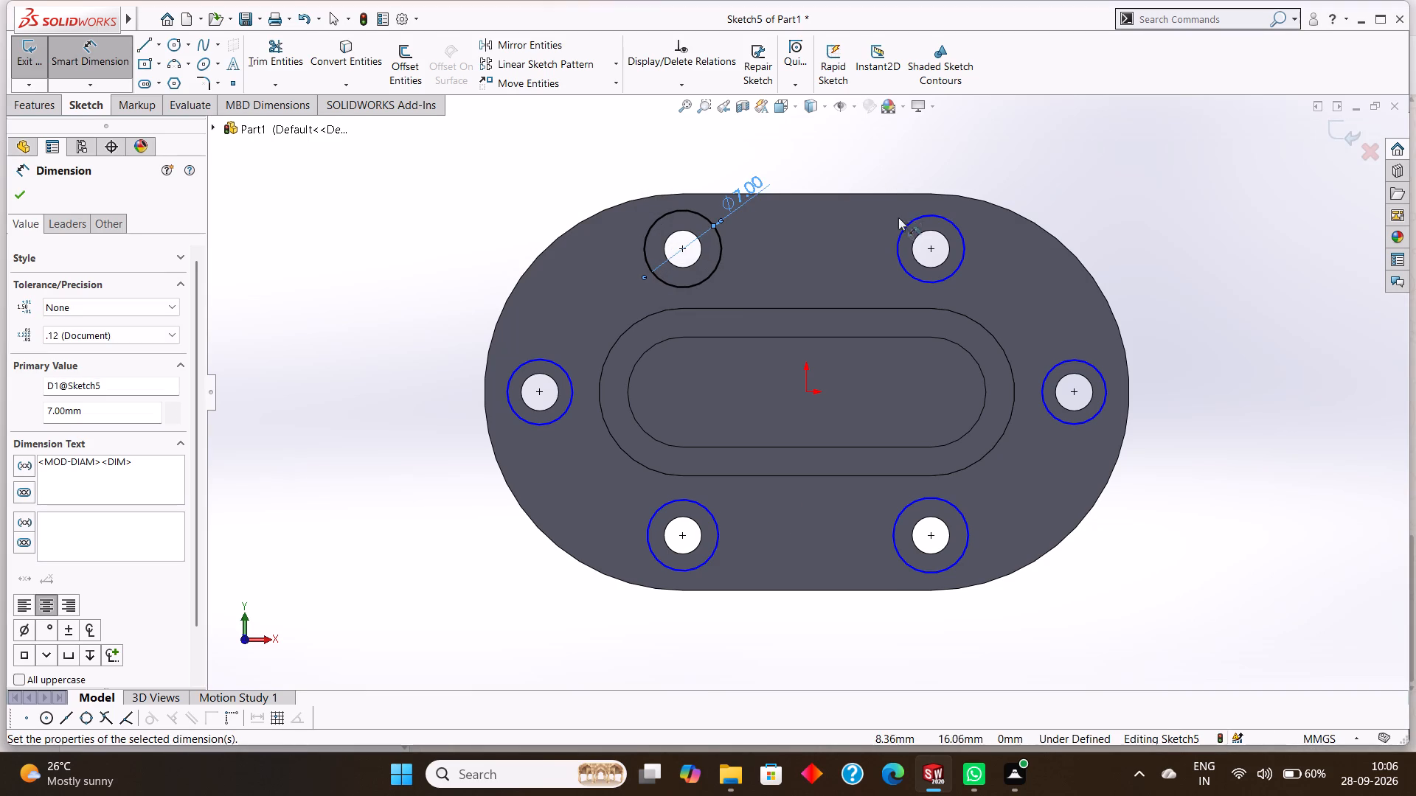
pyautogui.click(912, 220)
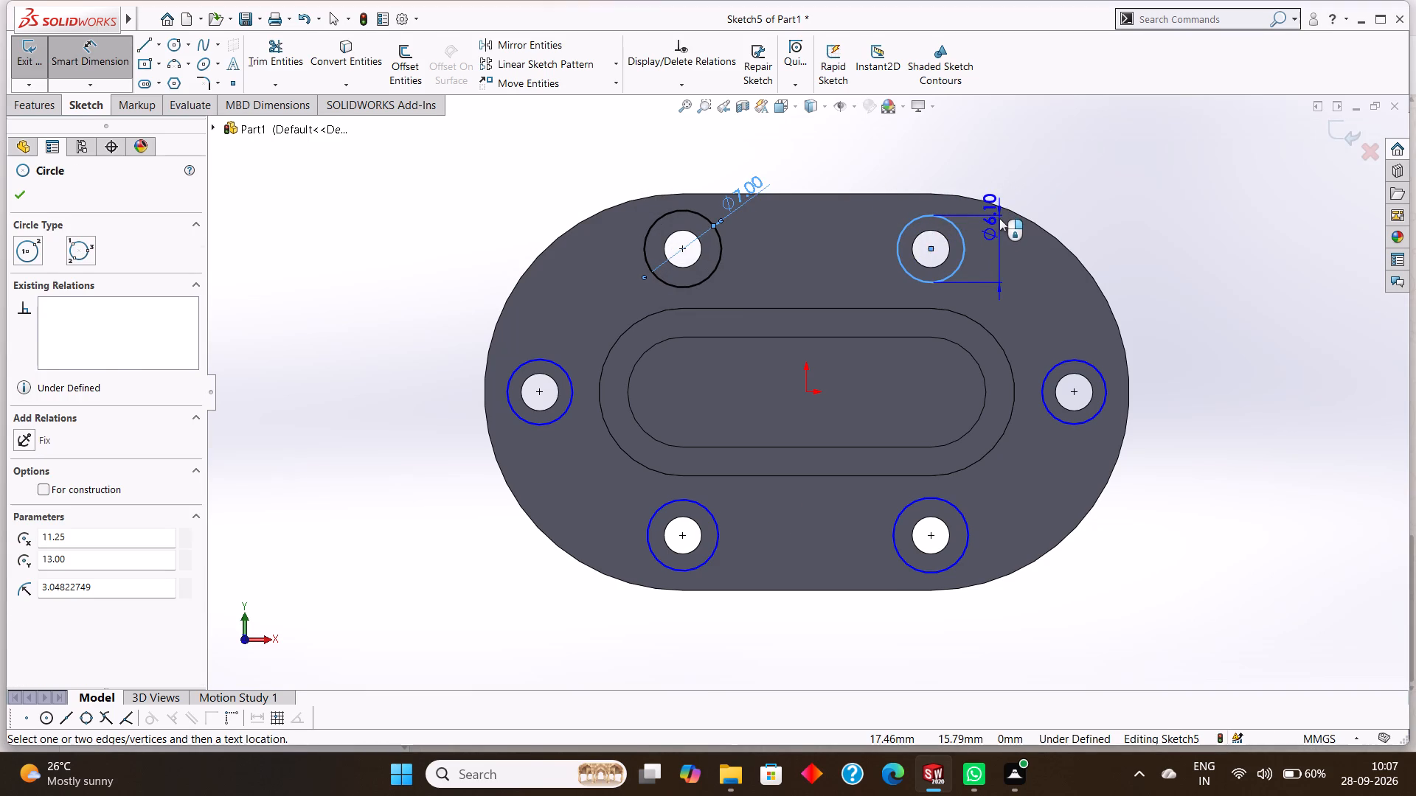
pyautogui.click(999, 218)
pyautogui.press('7')
pyautogui.press('Return')
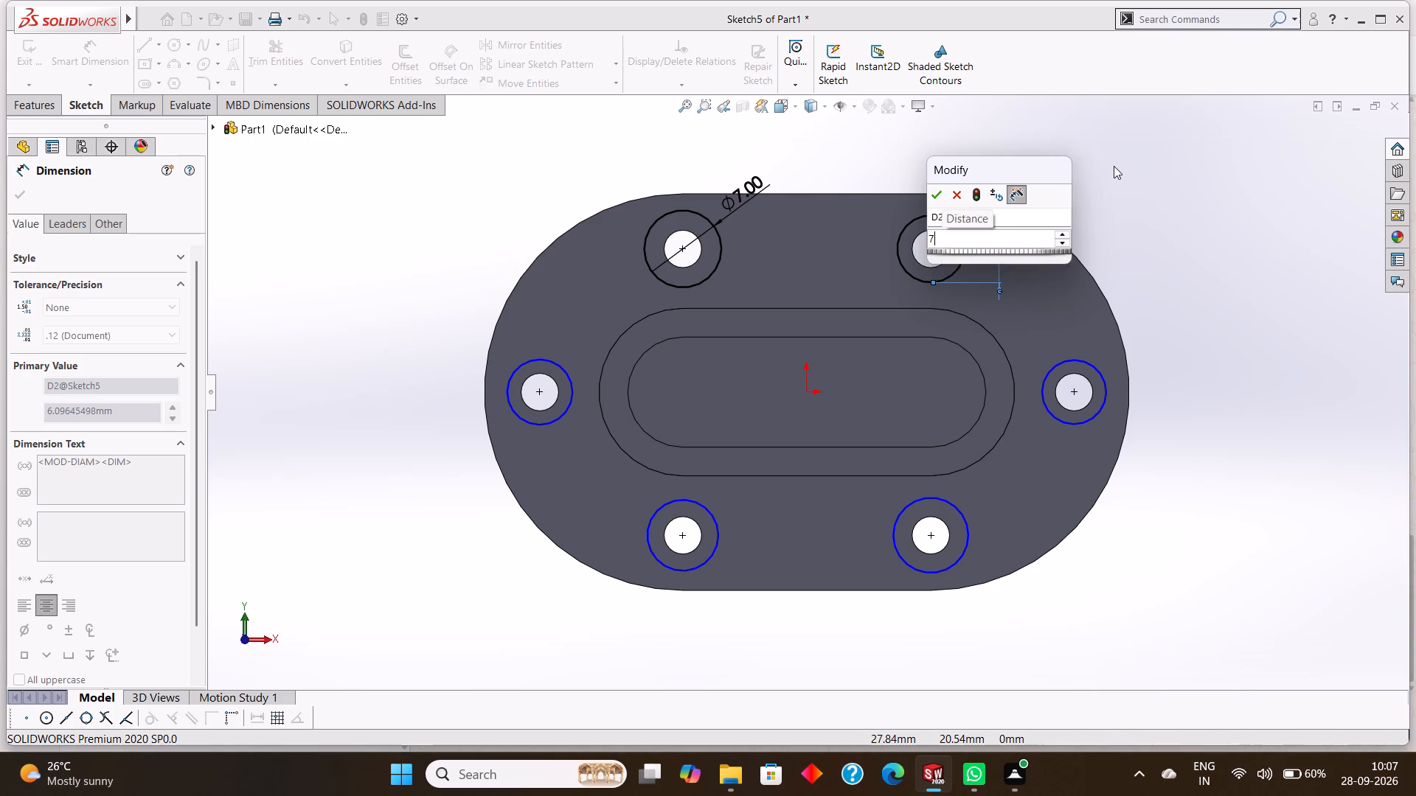
# Dimension the new circles around the right end hole and the lower right hole to a diameter of 7 mm each.
pyautogui.click(1073, 357)
pyautogui.click(1089, 323)
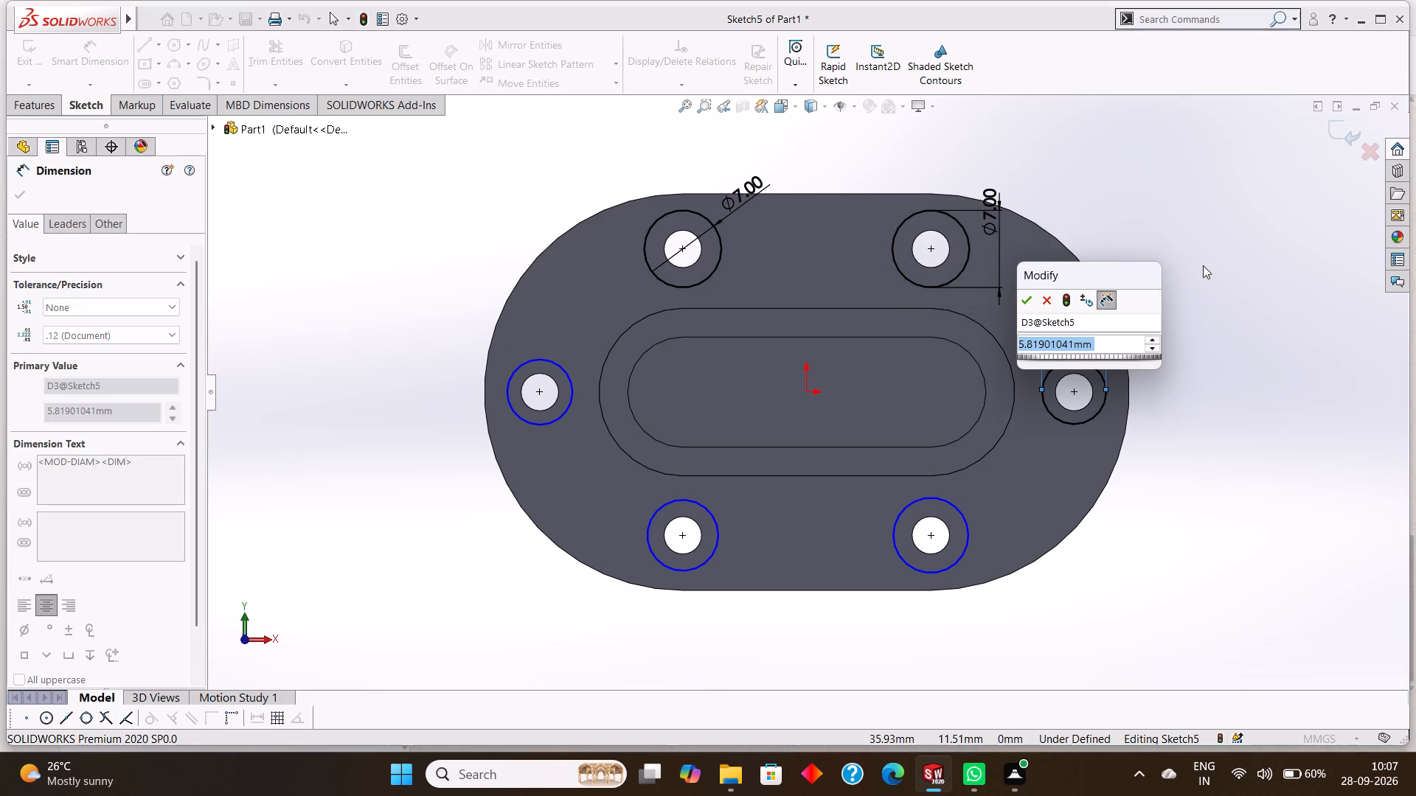
pyautogui.press('7')
pyautogui.press('Return')
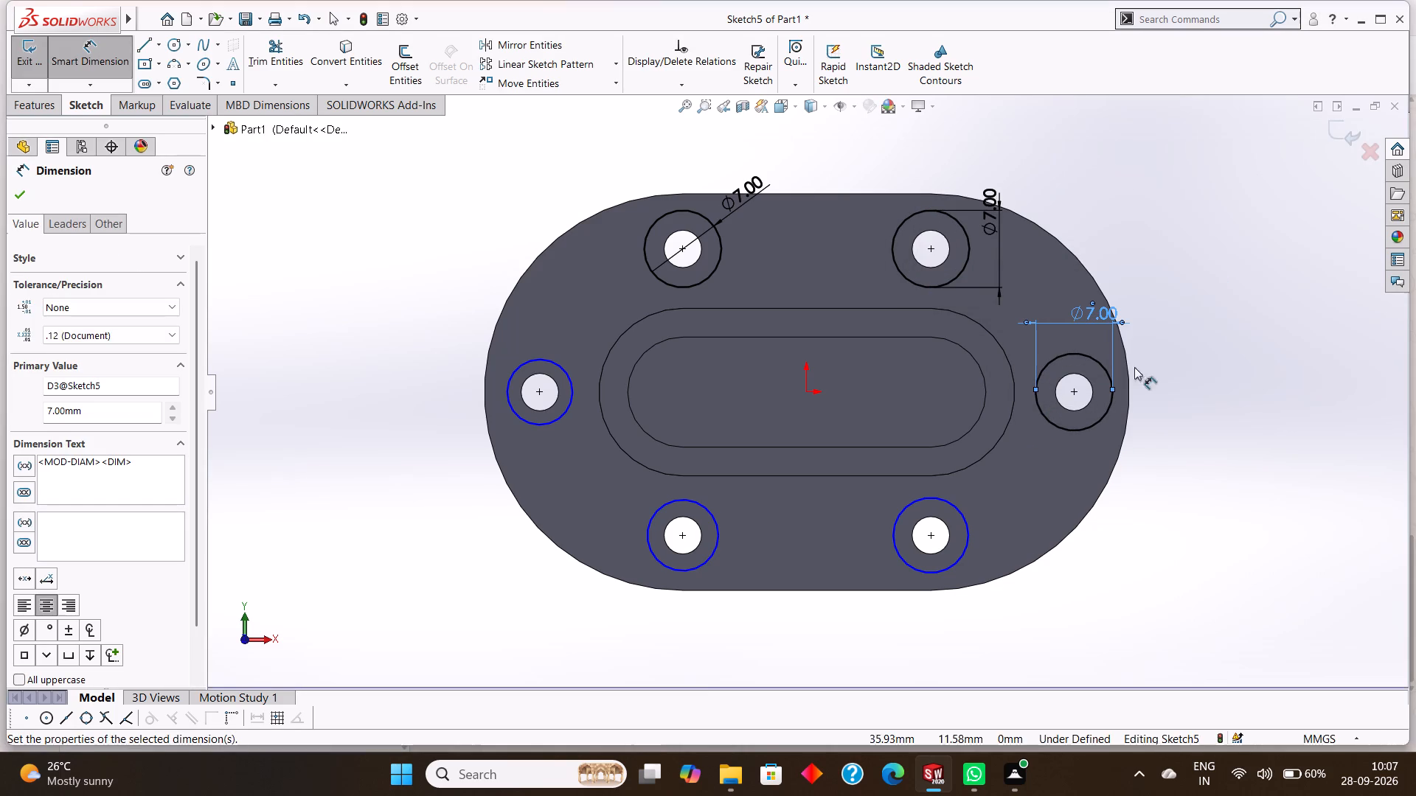
pyautogui.click(949, 504)
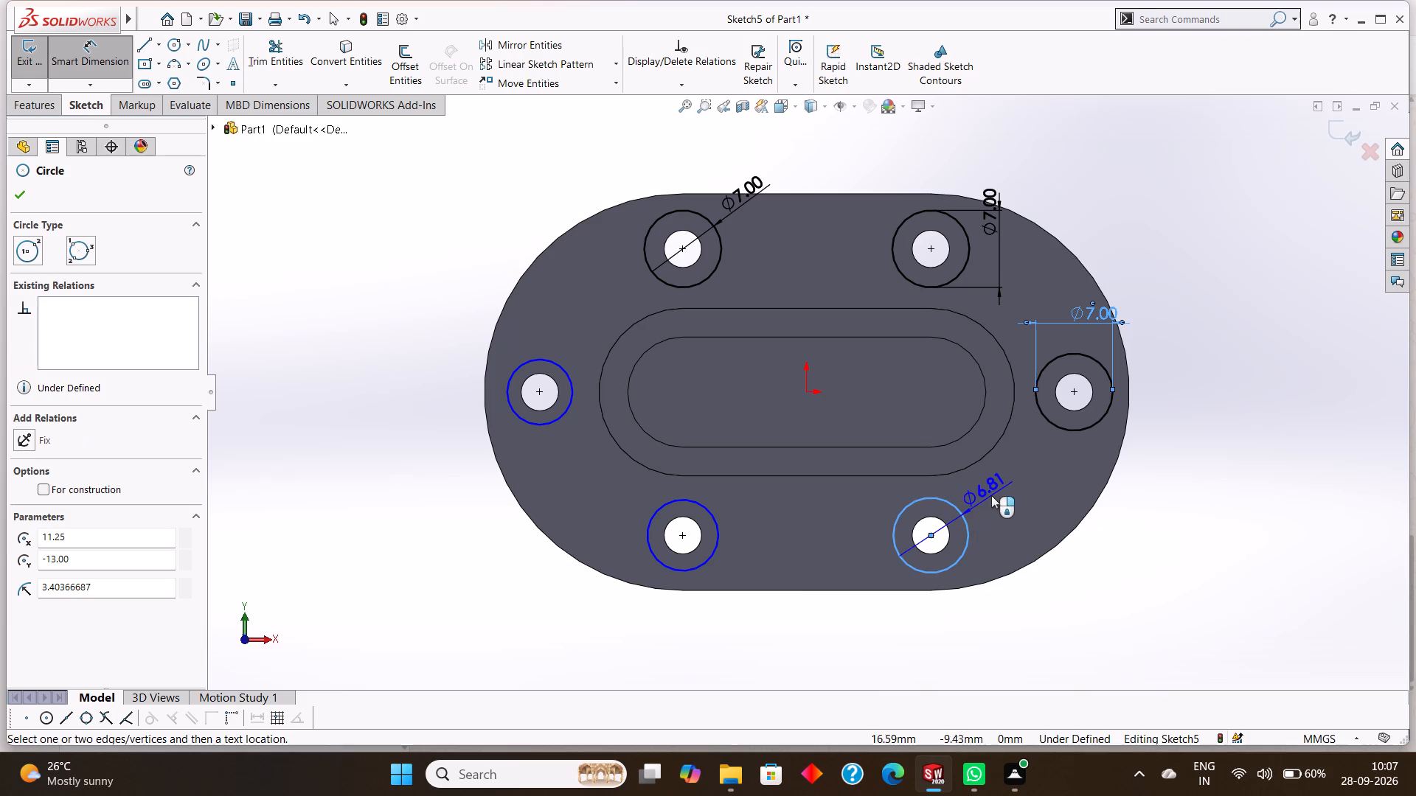
pyautogui.click(995, 493)
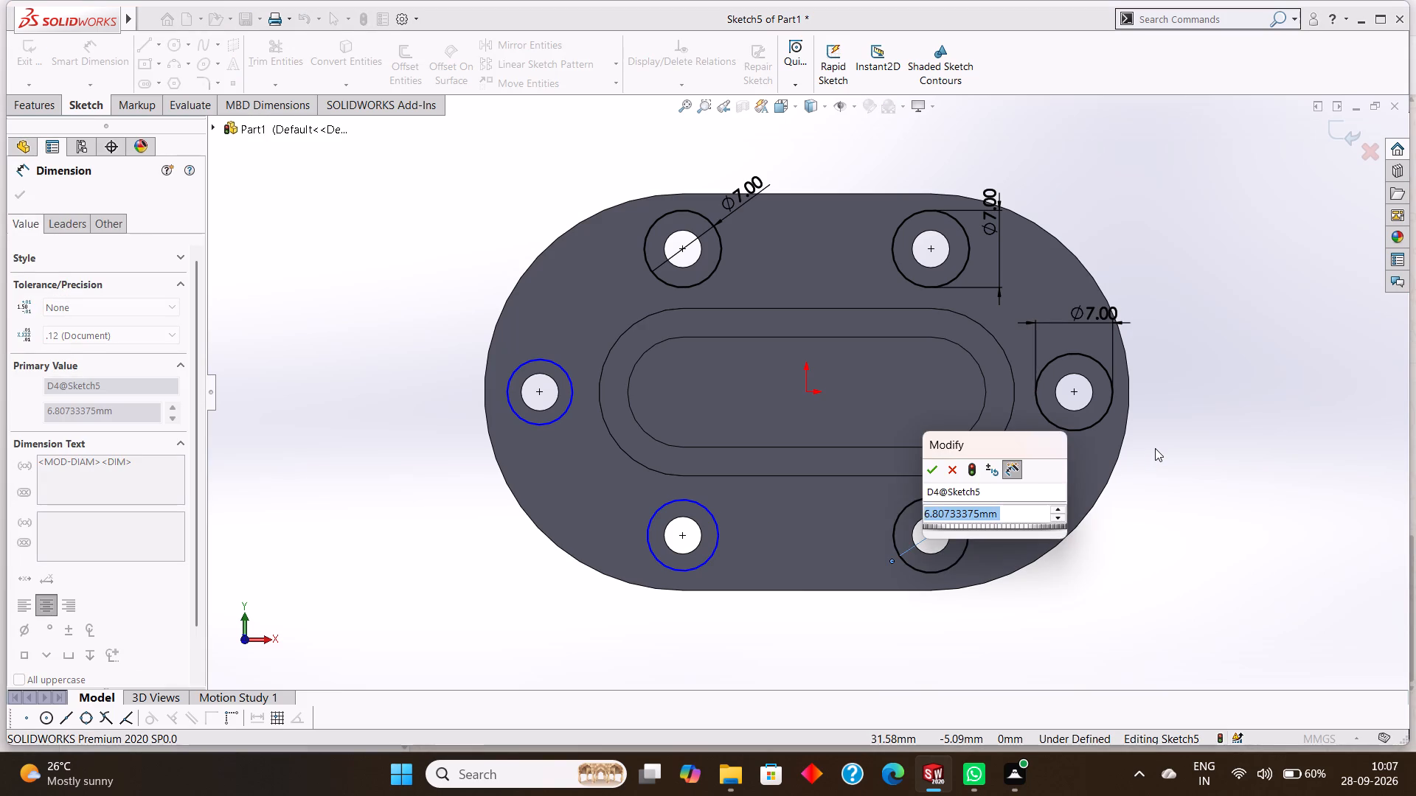
pyautogui.press('7')
pyautogui.press('Return')
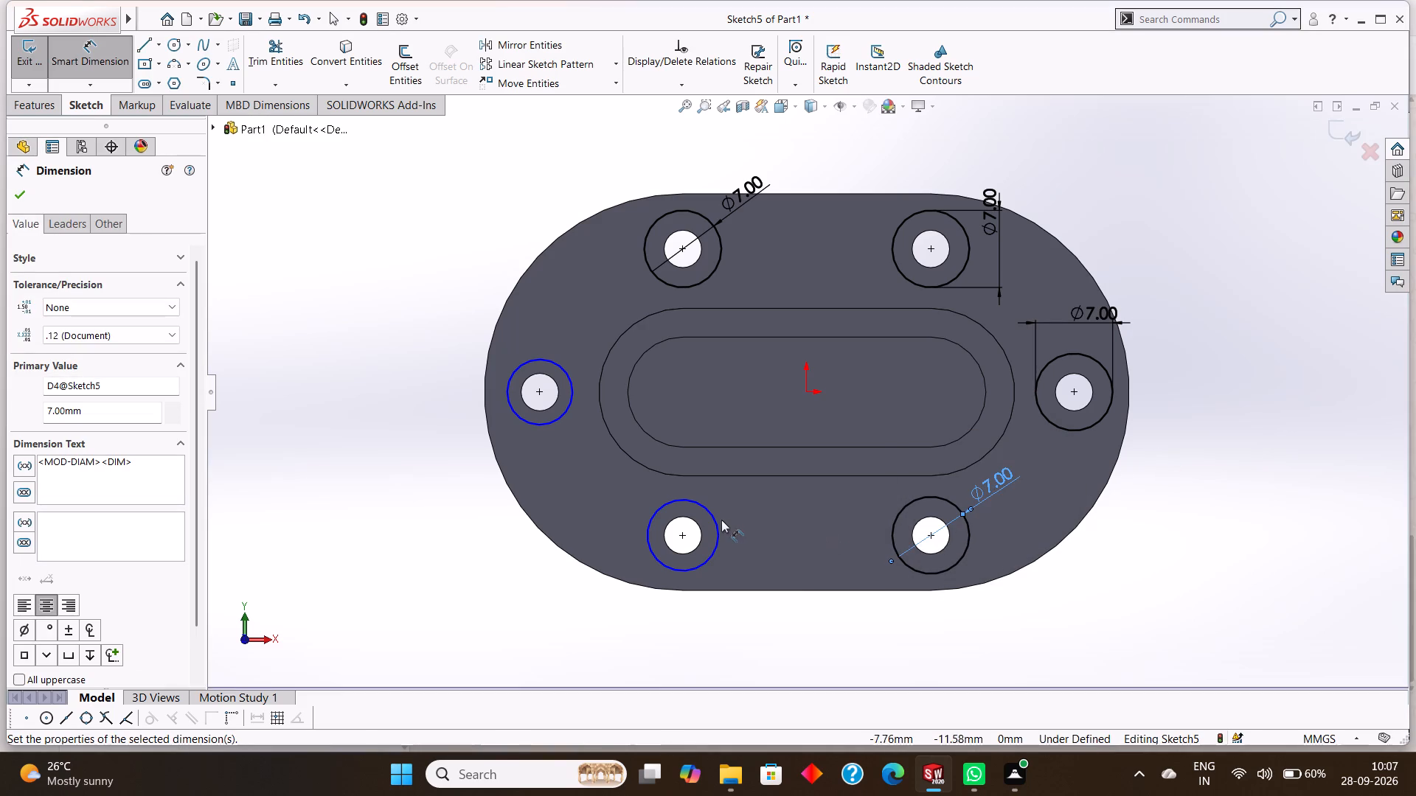
# Dimension the new circles around the lower left hole and the left end hole to a diameter of 7 mm each.
pyautogui.click(701, 509)
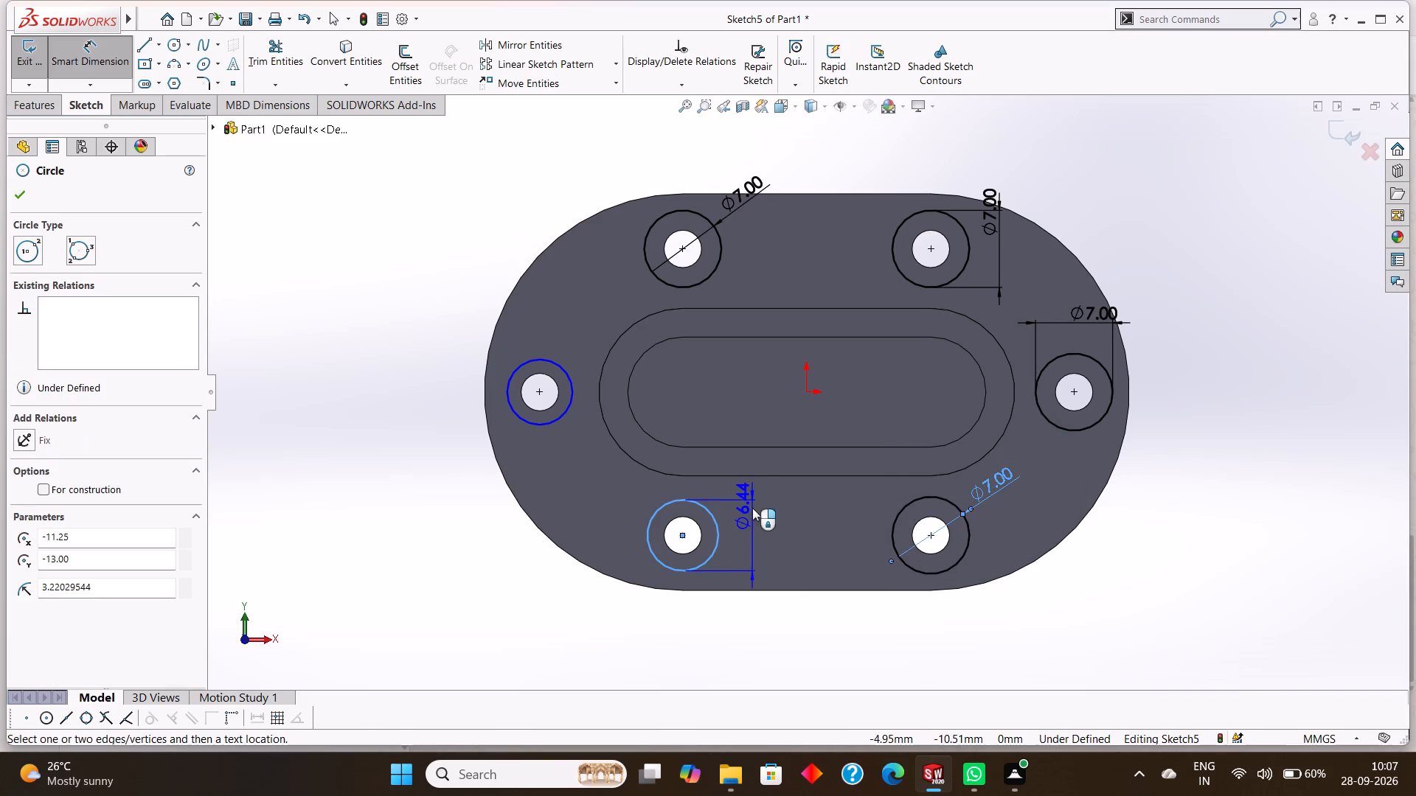
pyautogui.click(777, 508)
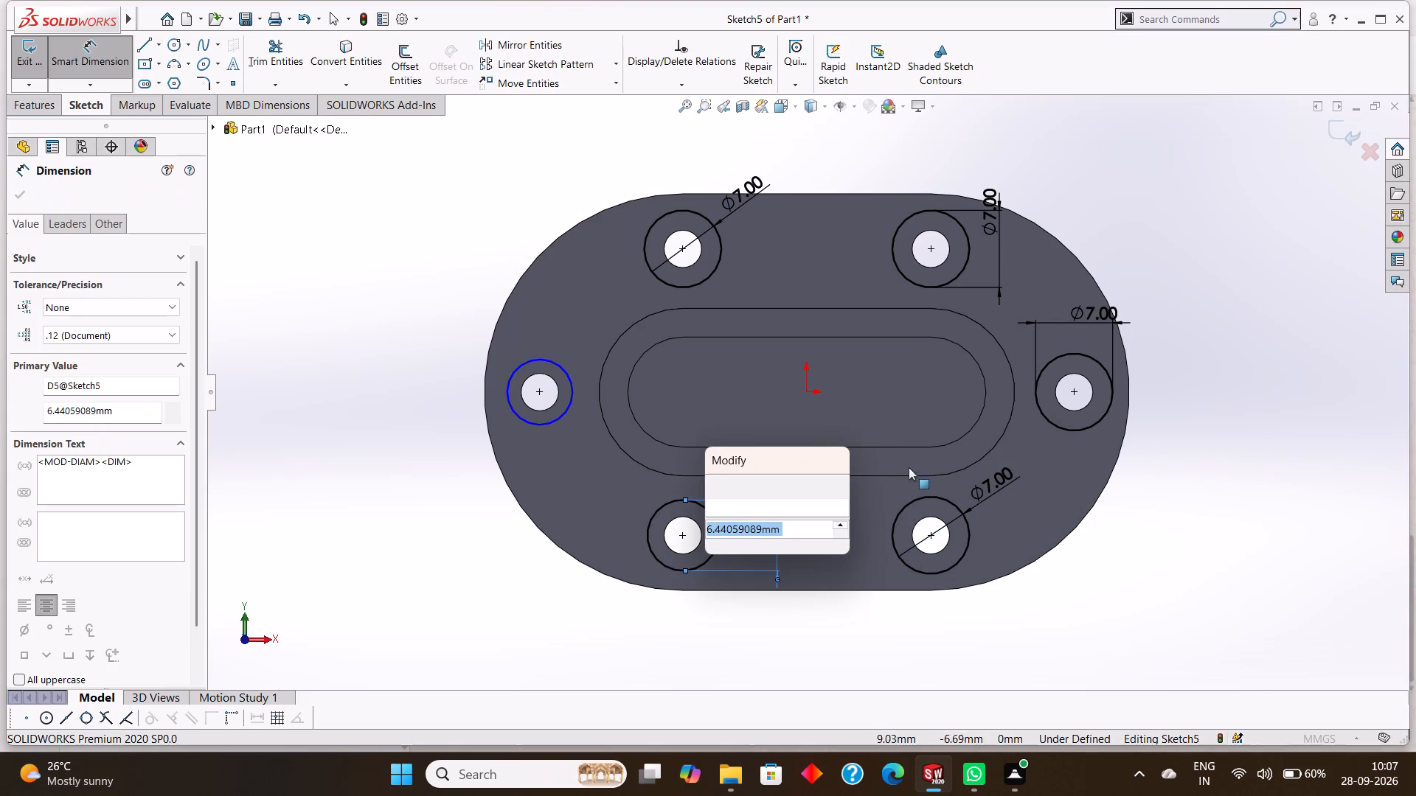
pyautogui.press('7')
pyautogui.press('Return')
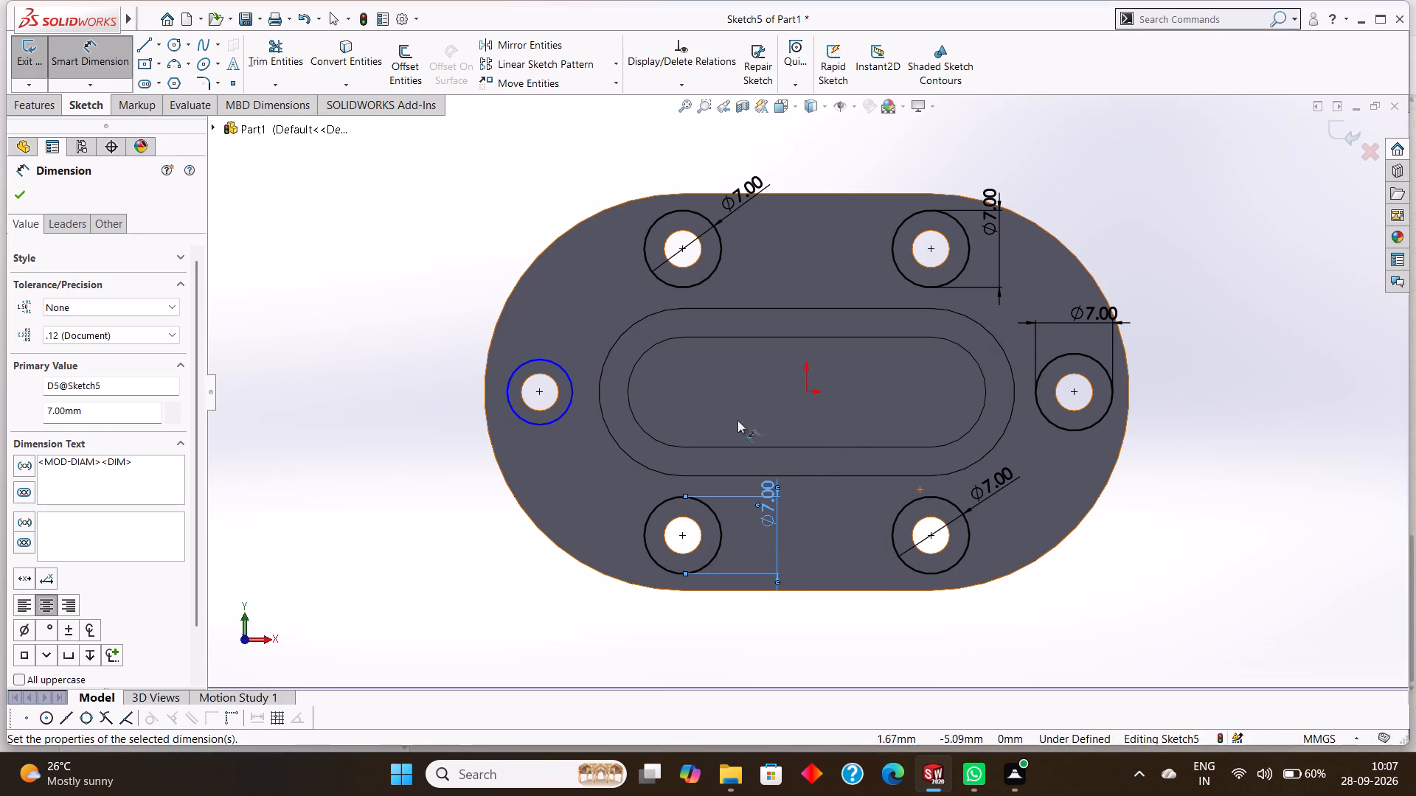
pyautogui.click(538, 359)
pyautogui.click(548, 320)
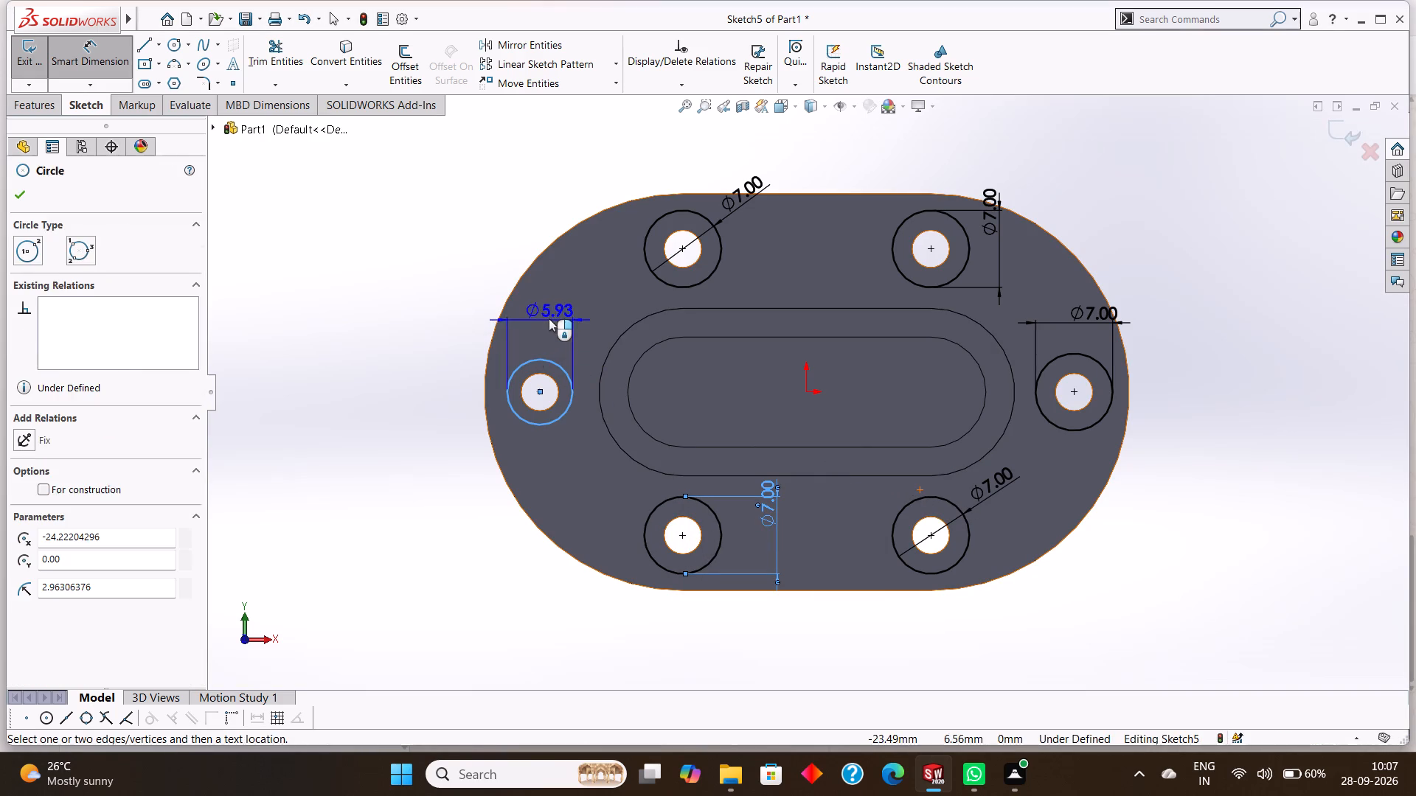
pyautogui.press('7')
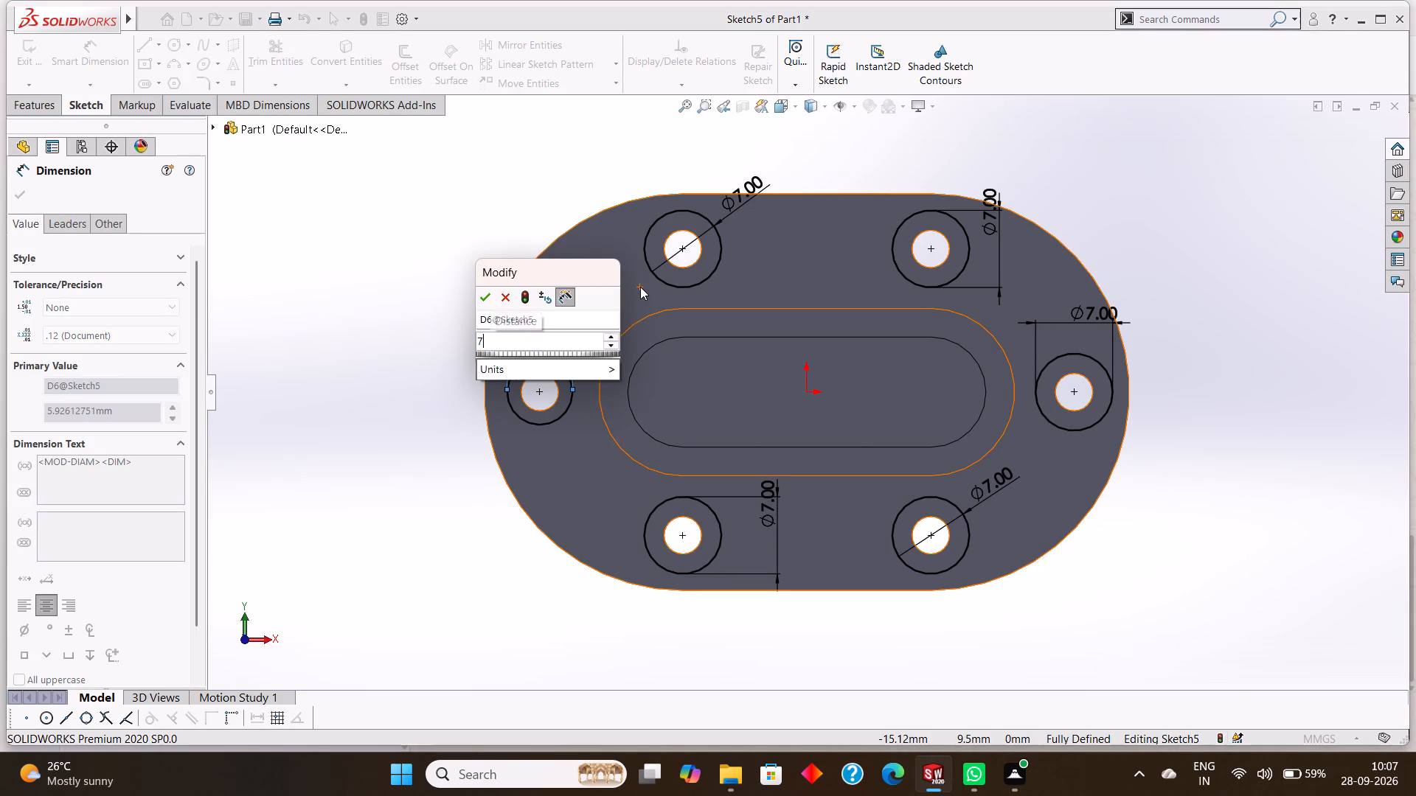
pyautogui.press('Return')
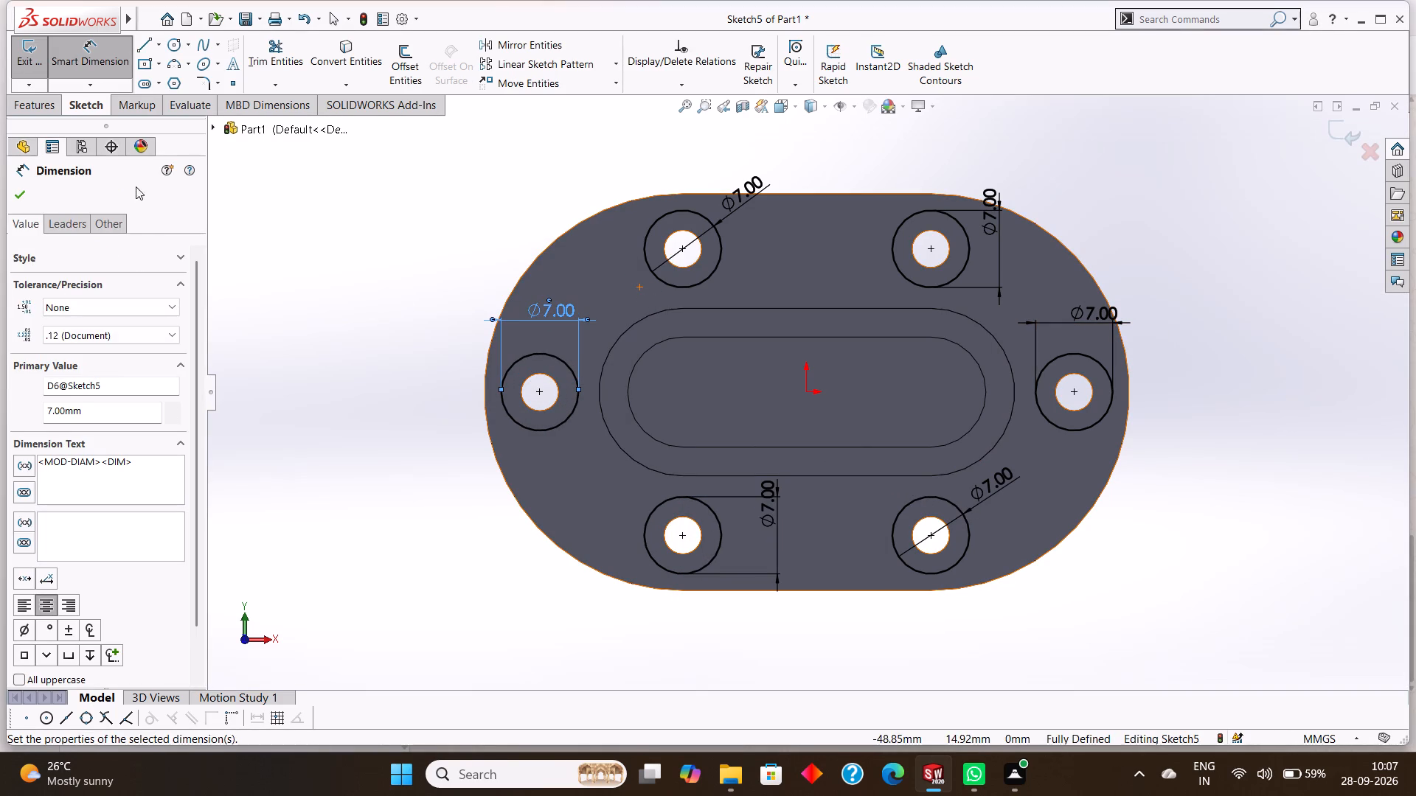
pyautogui.click(29, 198)
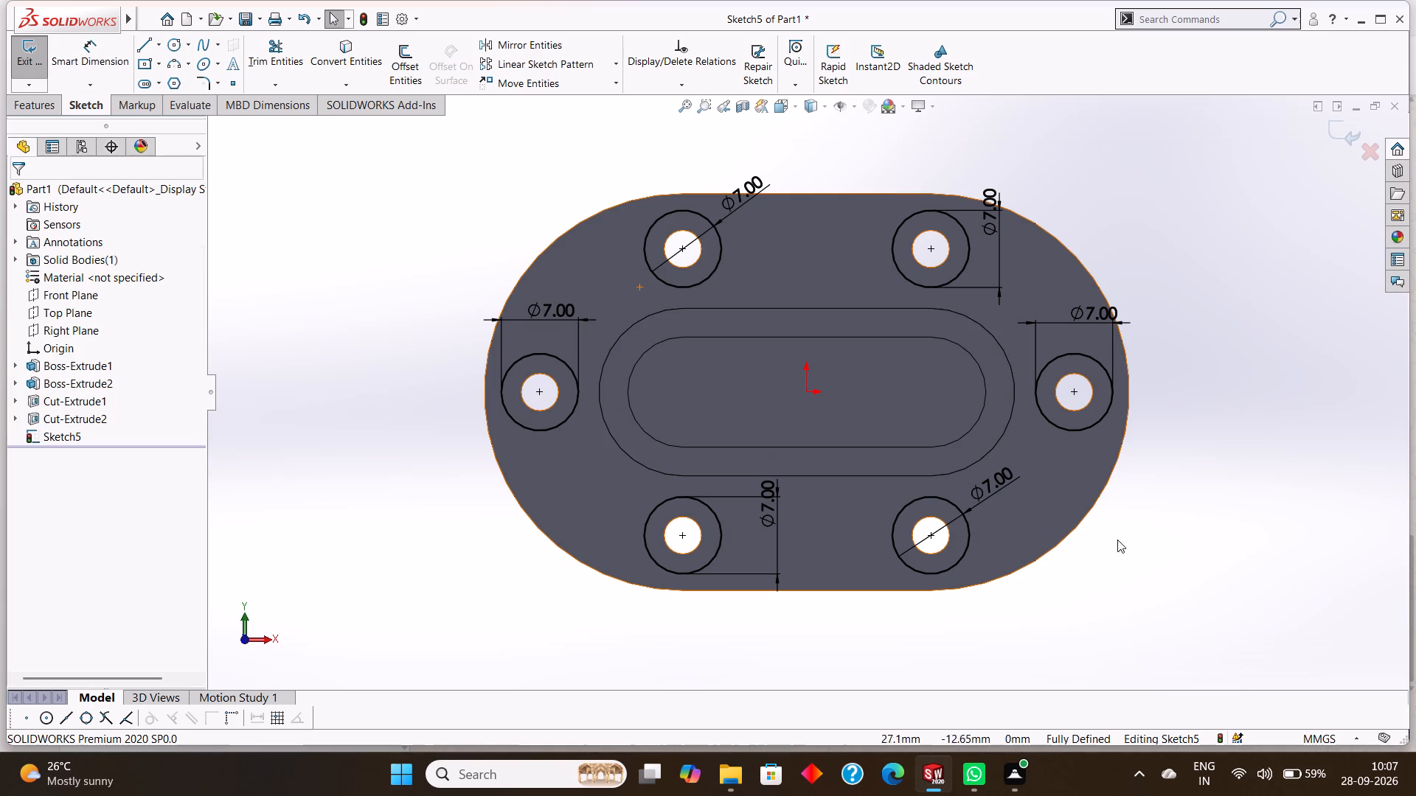
# Cut-extrude the six 7 mm circles to a blind depth of 1 mm to form counterbores in the base plate.
pyautogui.moveTo(1169, 579); pyautogui.dragTo(1172, 483, button='middle')
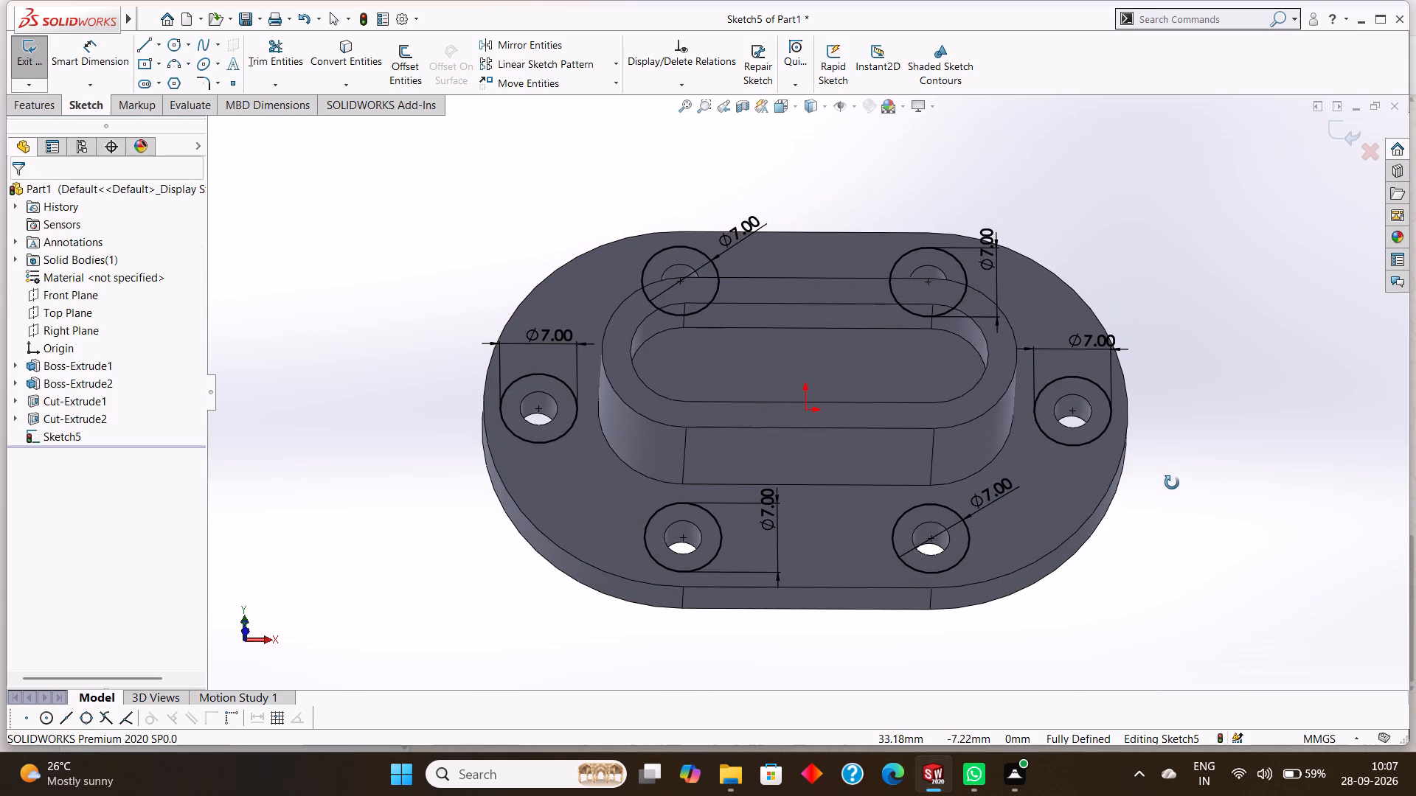
pyautogui.moveTo(1172, 483); pyautogui.dragTo(1186, 481, button='middle')
pyautogui.click(33, 101)
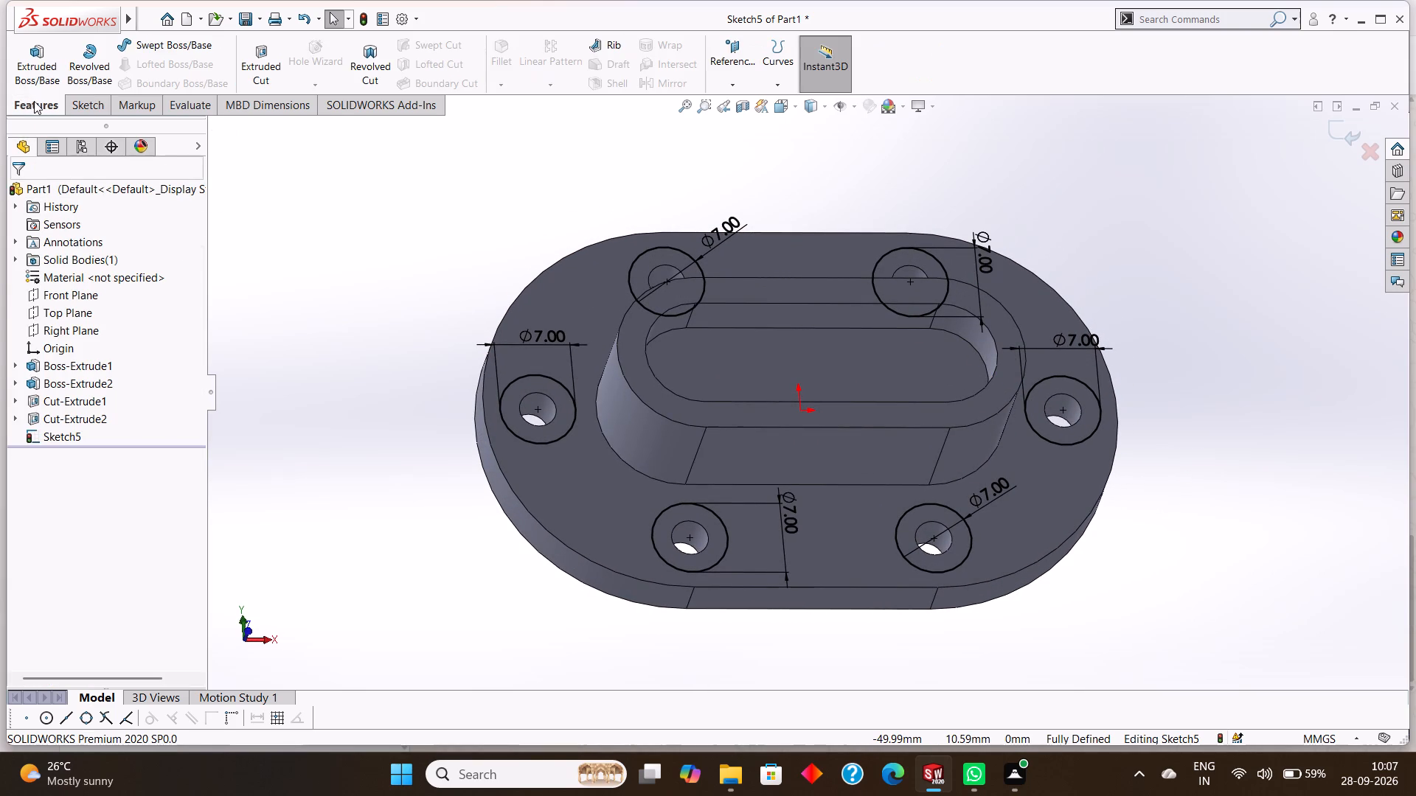
pyautogui.click(253, 58)
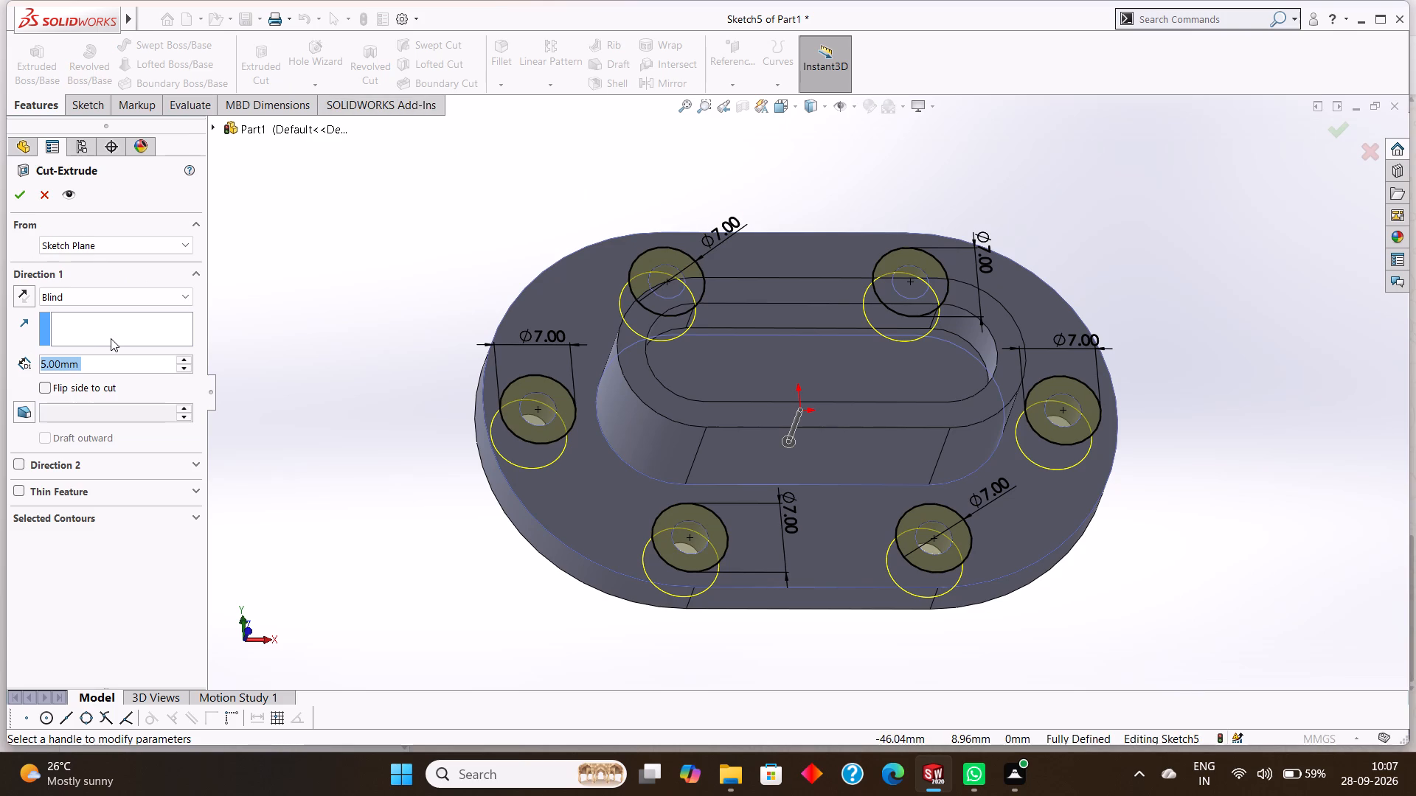
pyautogui.press('1')
pyautogui.press('Return')
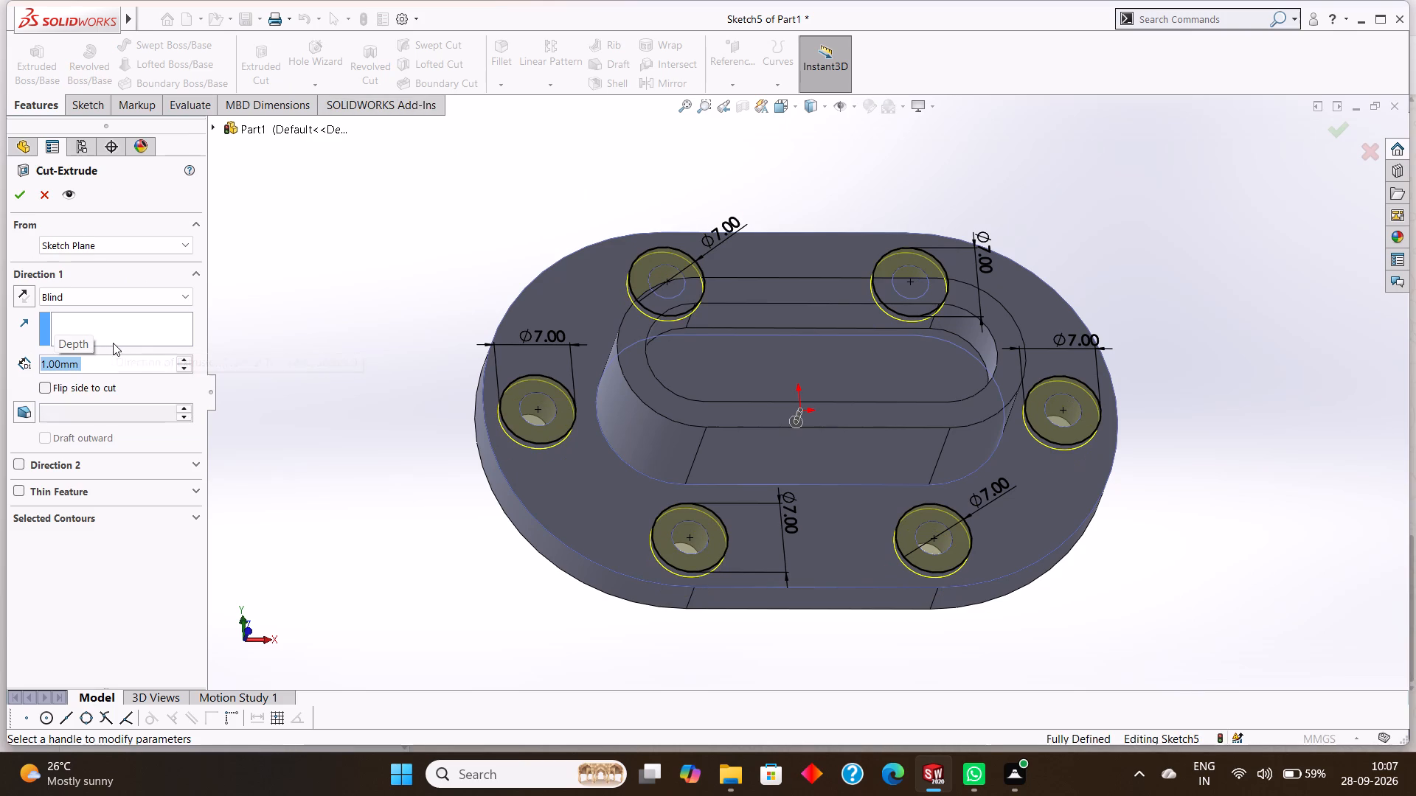
pyautogui.click(20, 192)
pyautogui.click(353, 178)
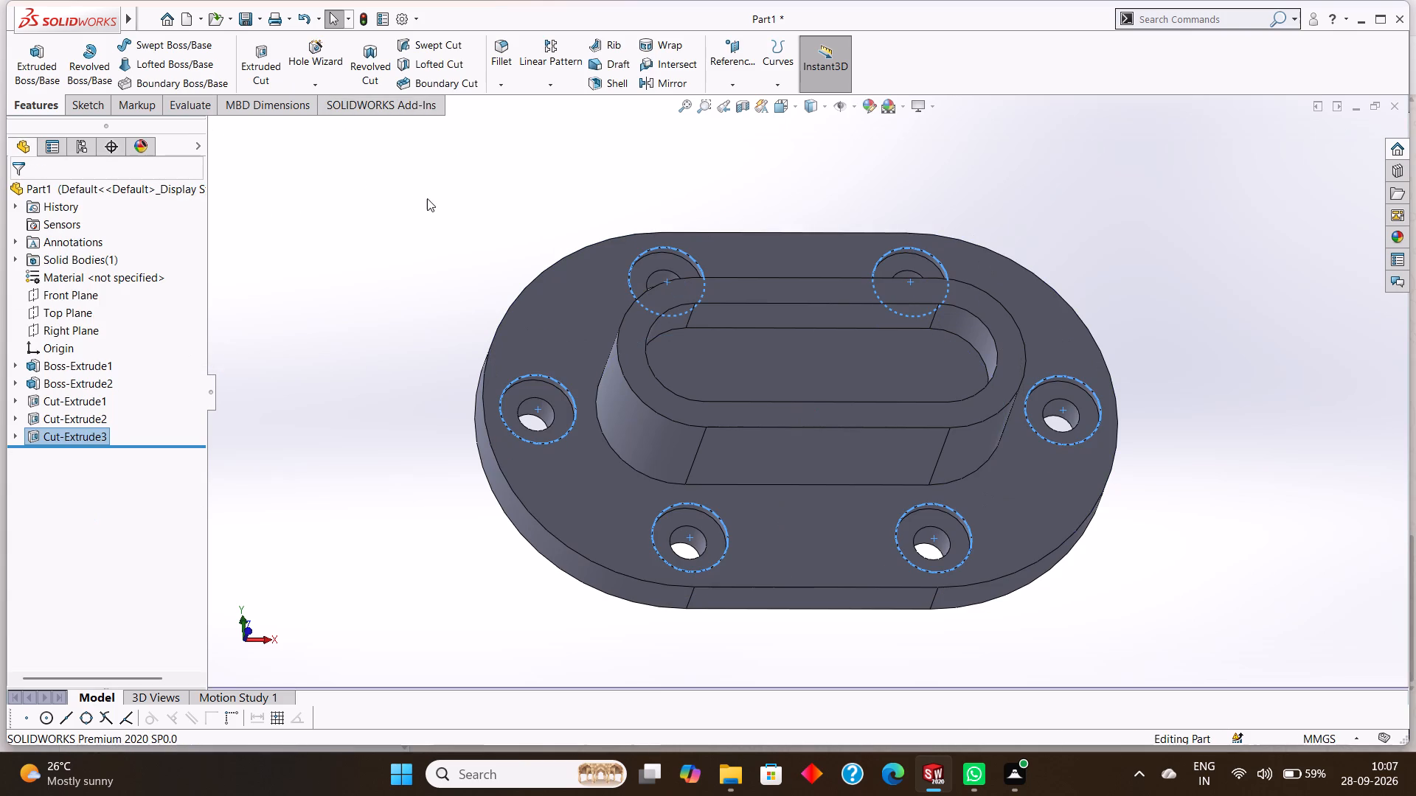
# Start a new sketch on the pocket's floor face and view it face-on.
pyautogui.moveTo(427, 198); pyautogui.dragTo(419, 250, button='middle')
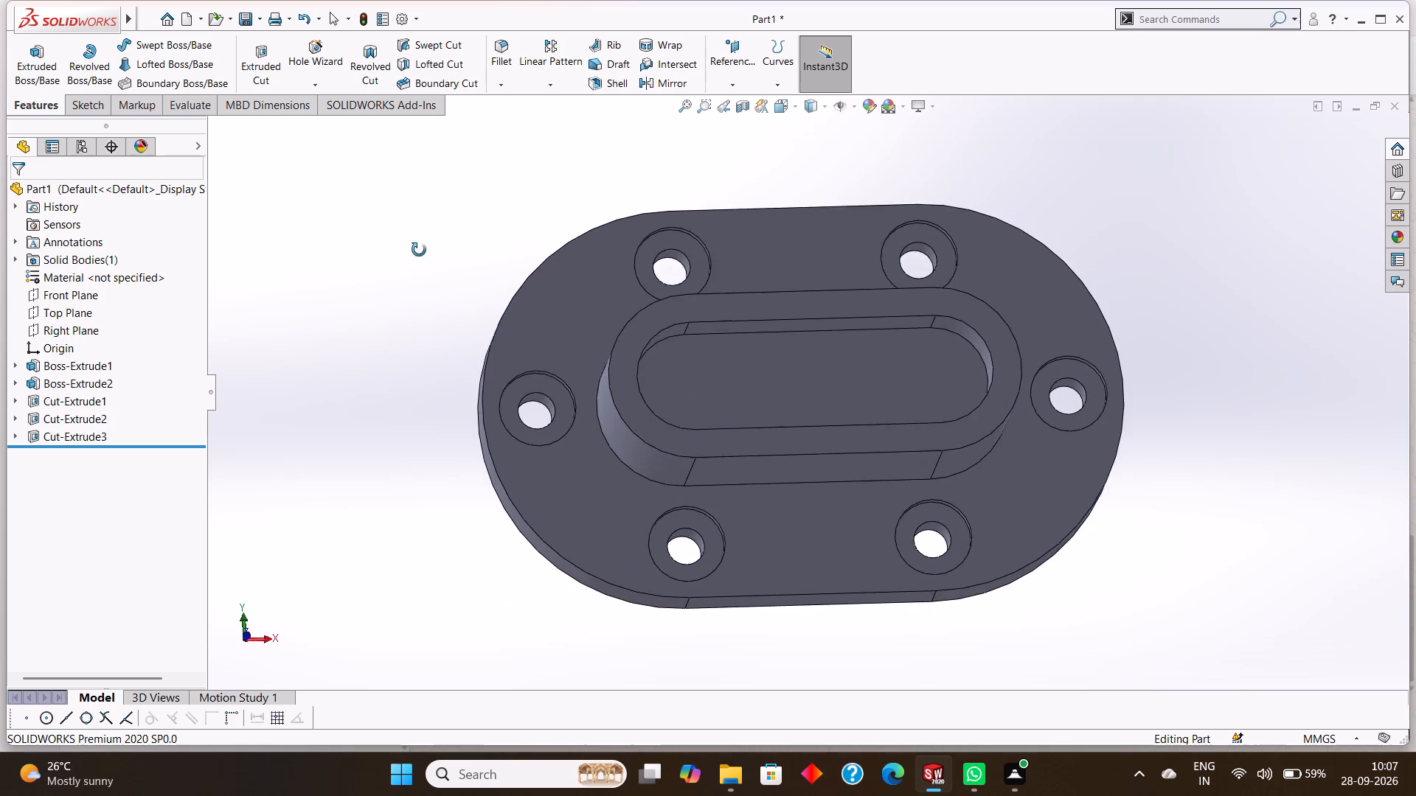
pyautogui.moveTo(419, 250); pyautogui.dragTo(434, 259, button='middle')
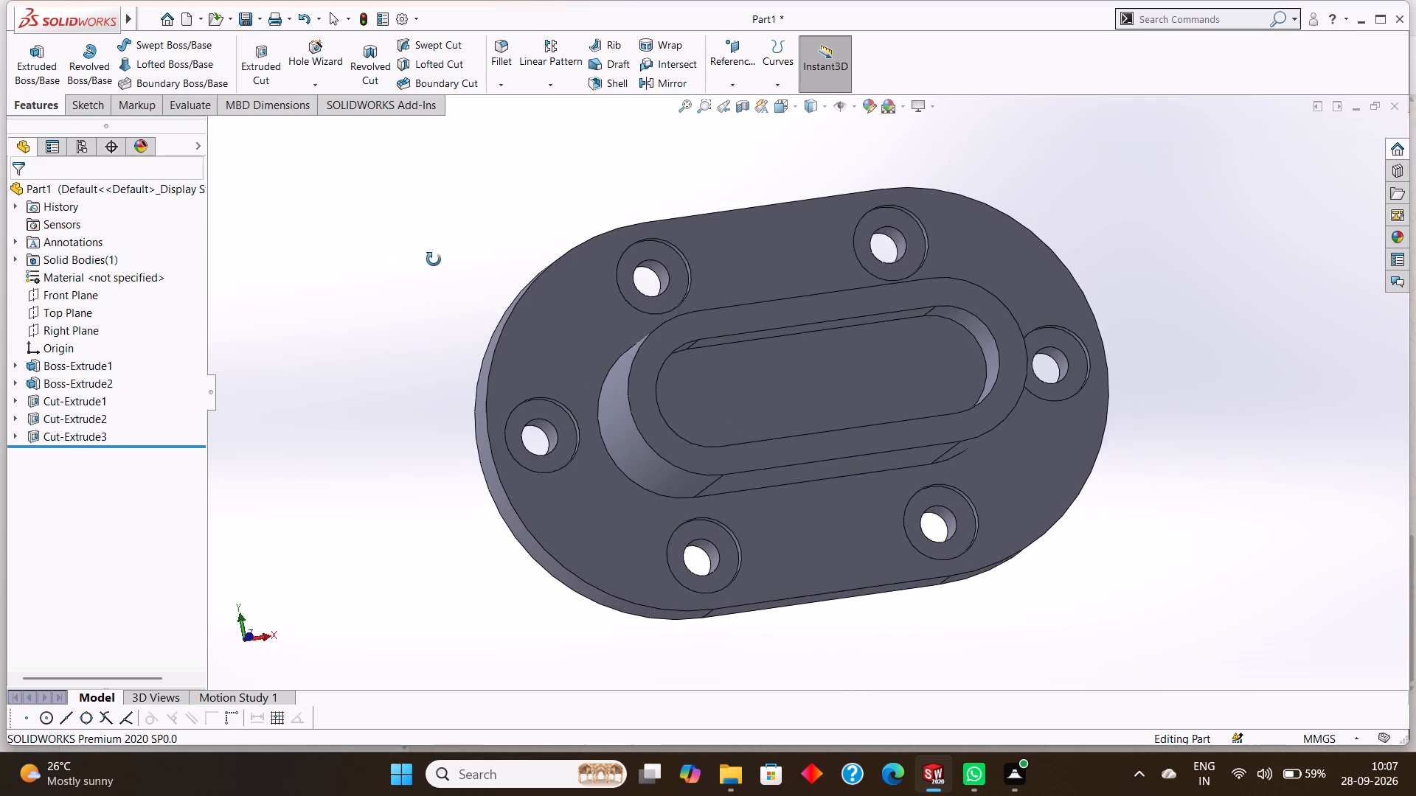
pyautogui.moveTo(434, 259); pyautogui.dragTo(417, 299, button='middle')
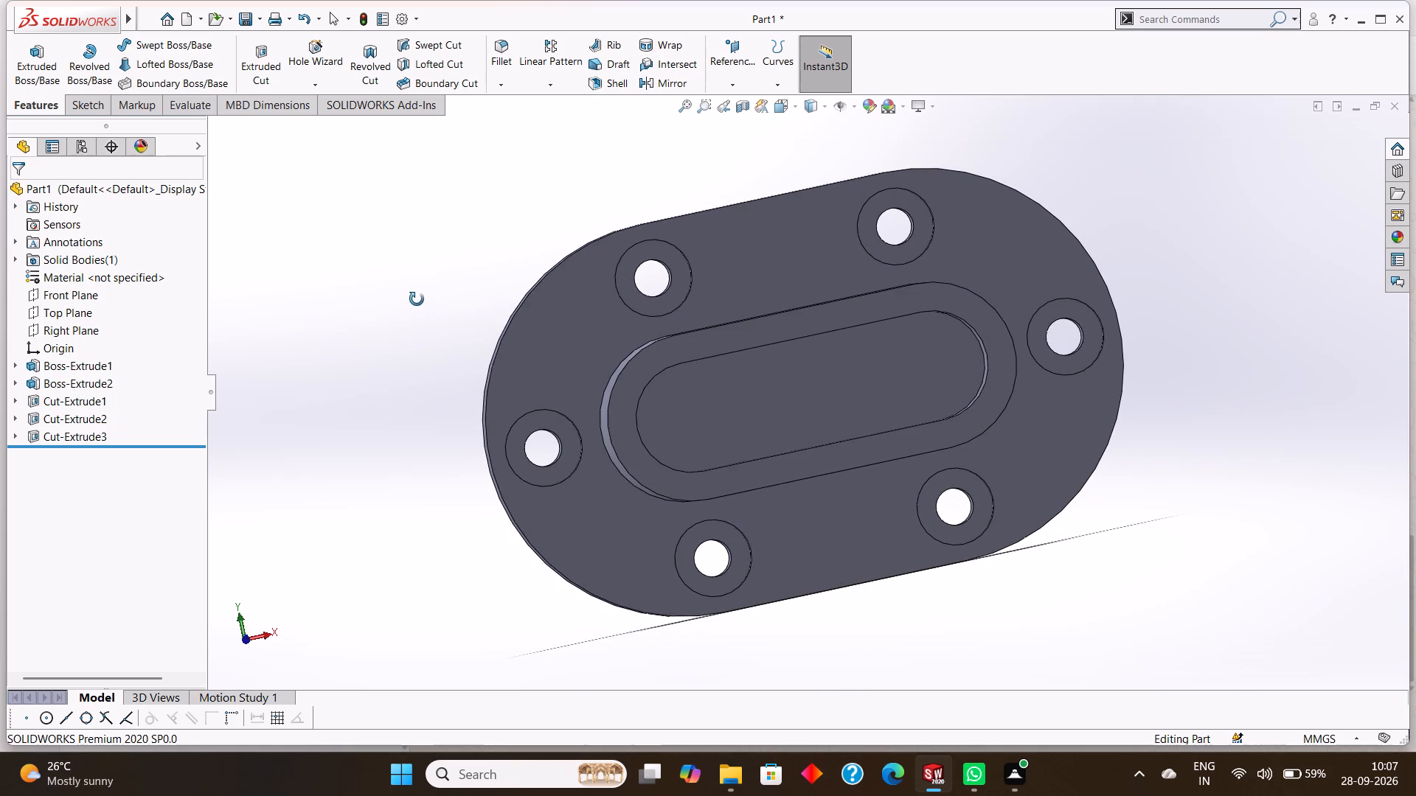
pyautogui.moveTo(417, 299); pyautogui.dragTo(416, 299, button='middle')
pyautogui.rightClick(764, 389)
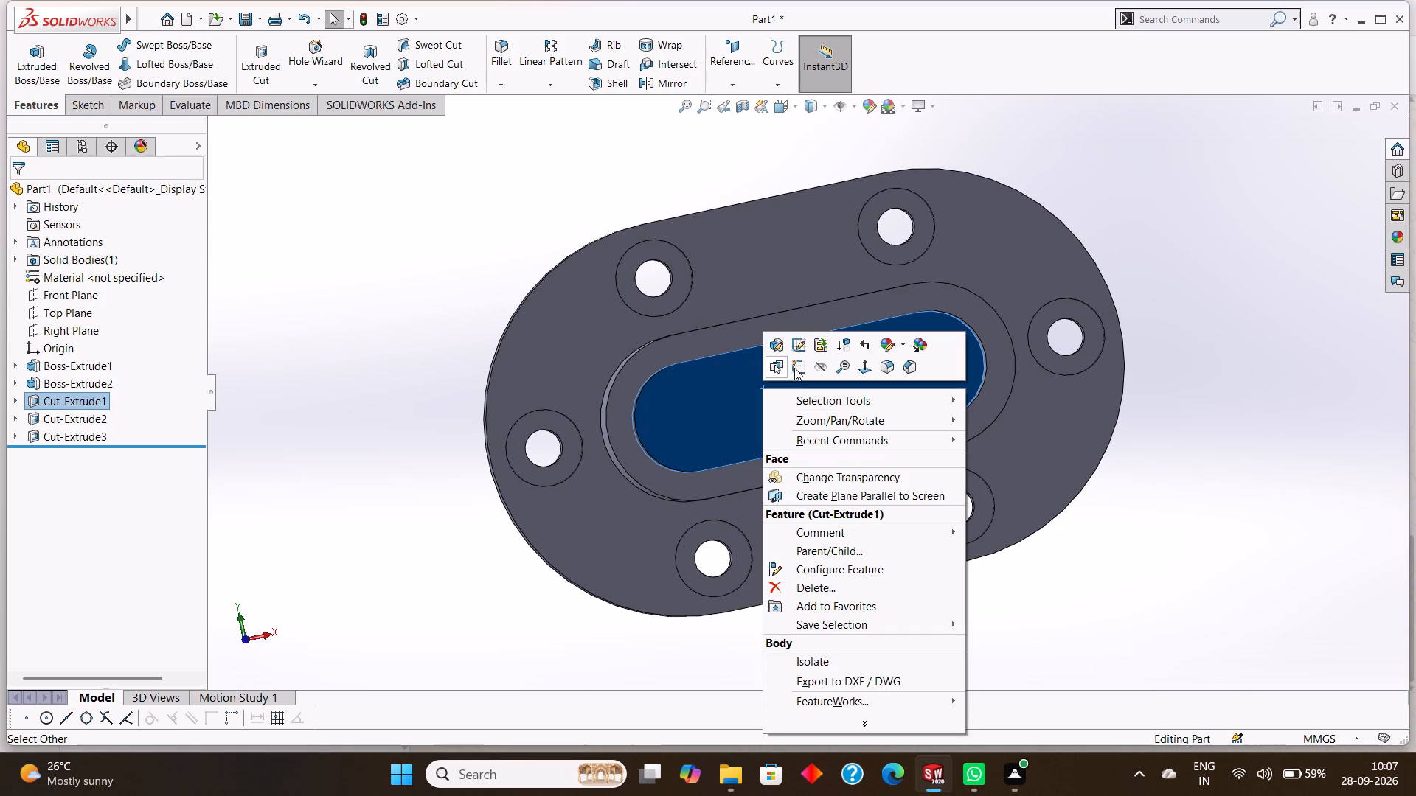
pyautogui.click(794, 368)
pyautogui.hotkey('ctrl', '8')
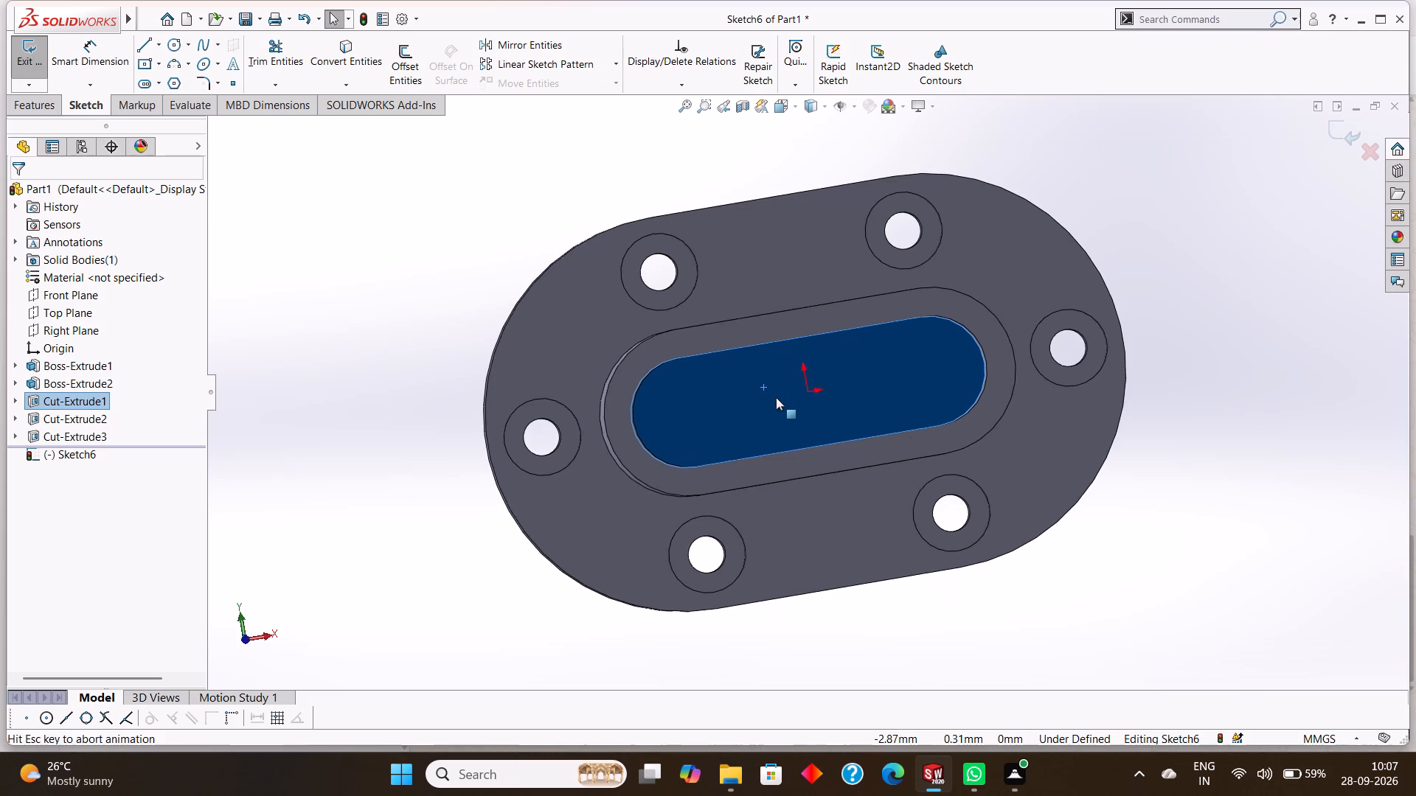
pyautogui.press('Escape')
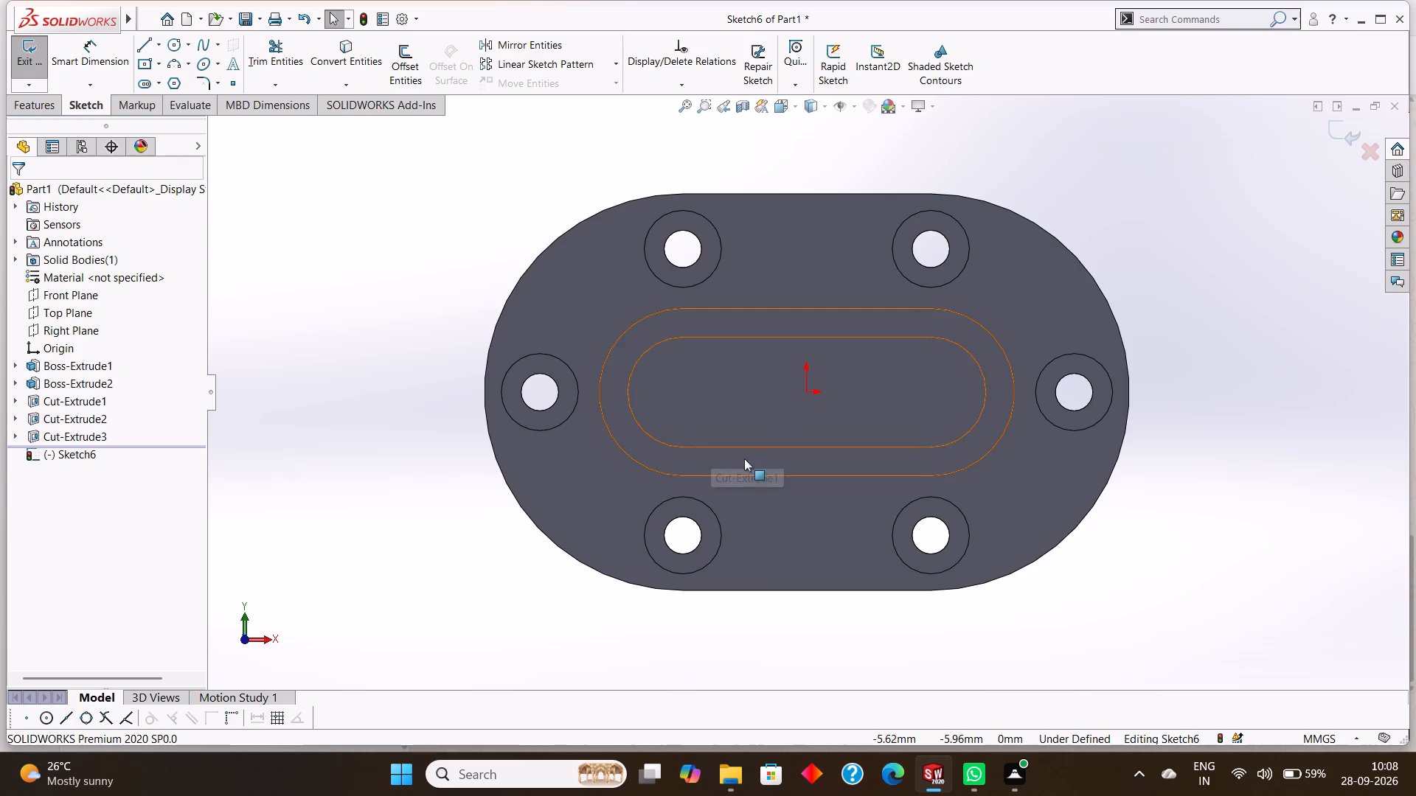
# Sketch two circles, each about 2.2 mm in radius, centred on the pocket's left and right end arcs.
pyautogui.click(170, 47)
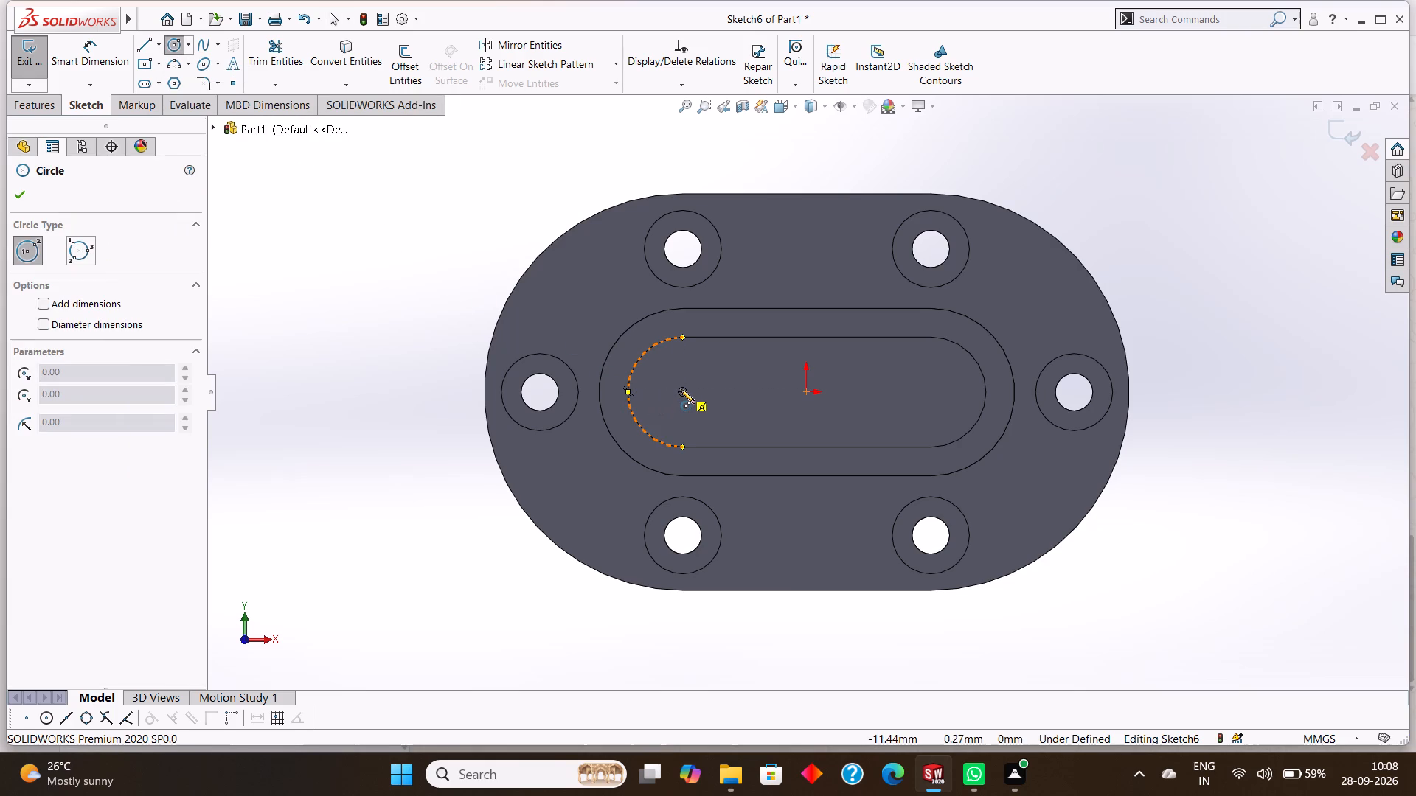
pyautogui.click(682, 391)
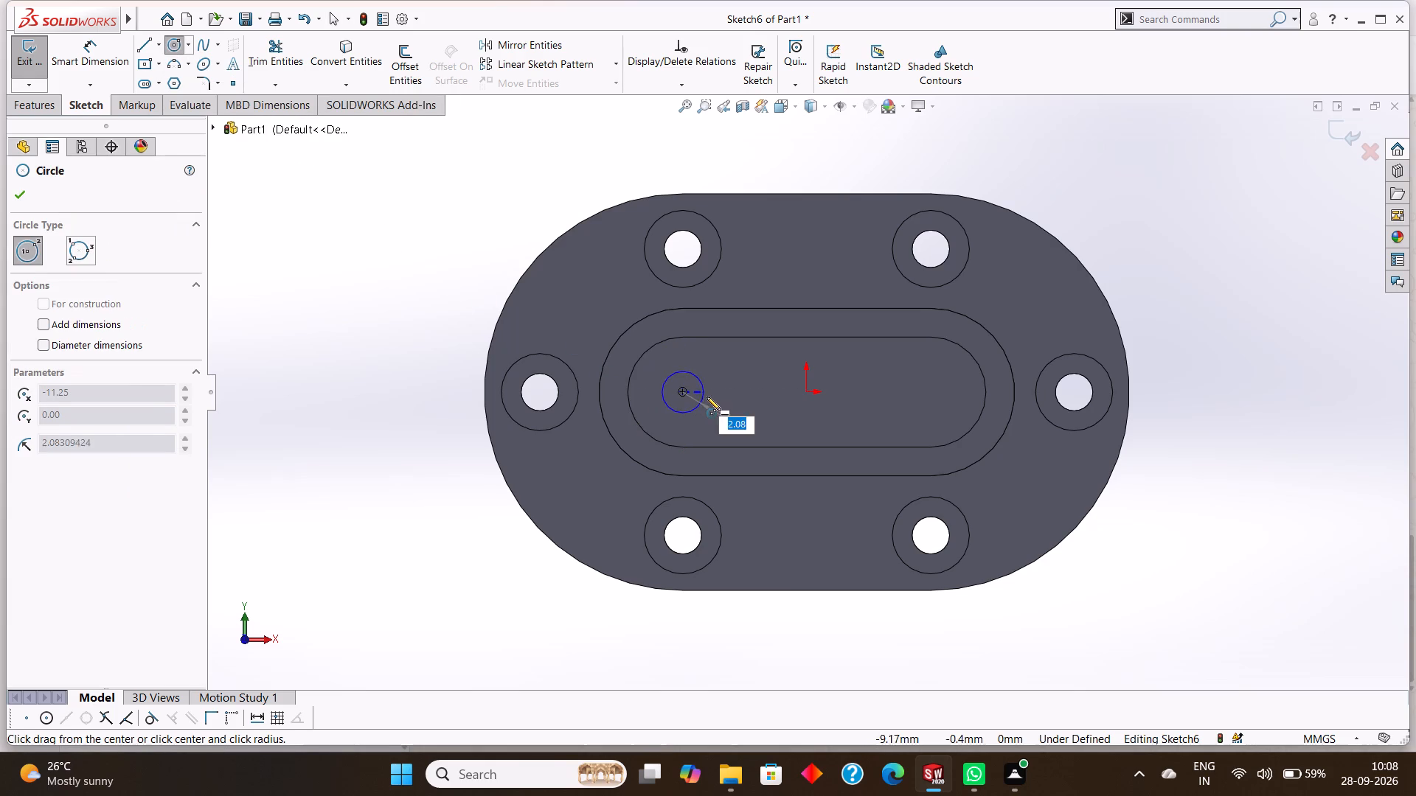
pyautogui.click(707, 397)
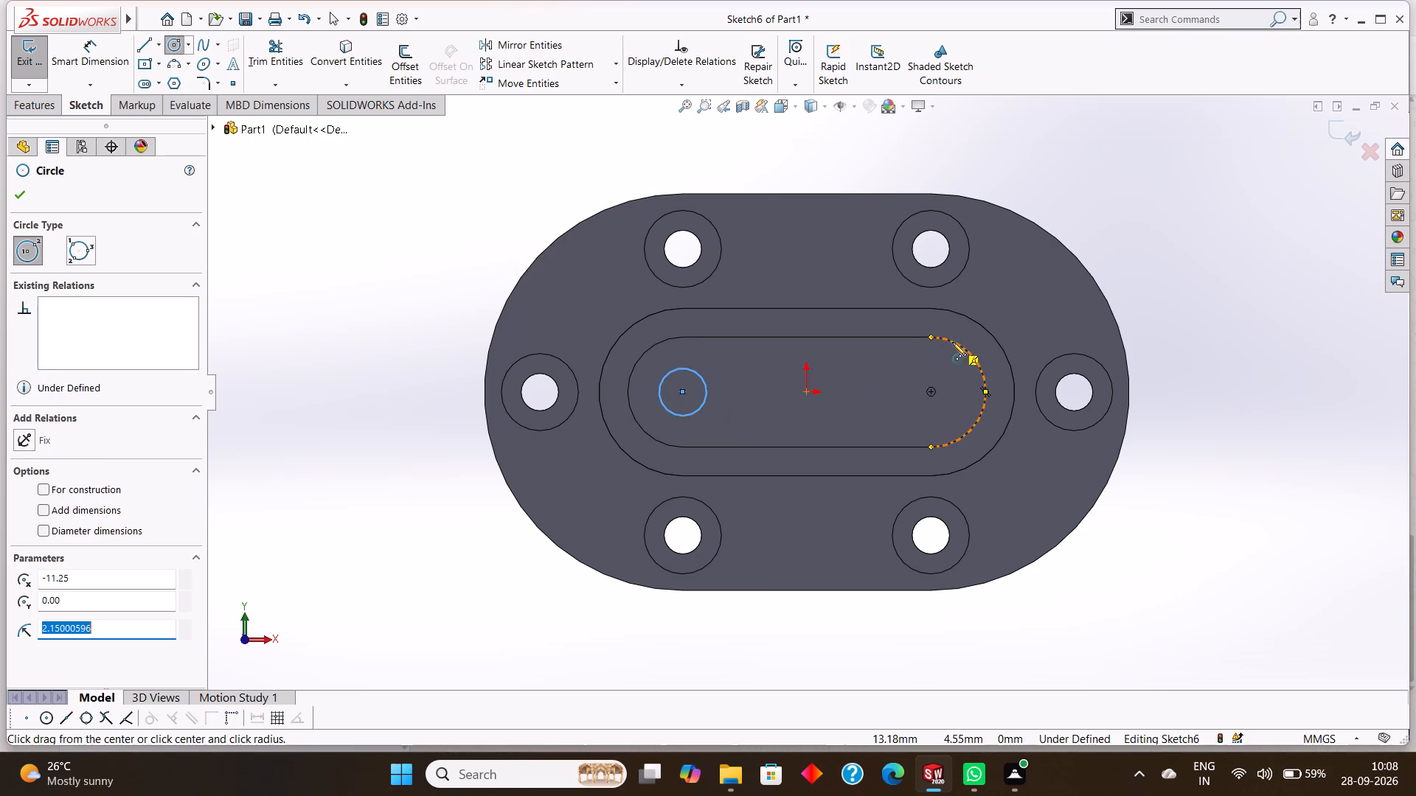
pyautogui.click(929, 391)
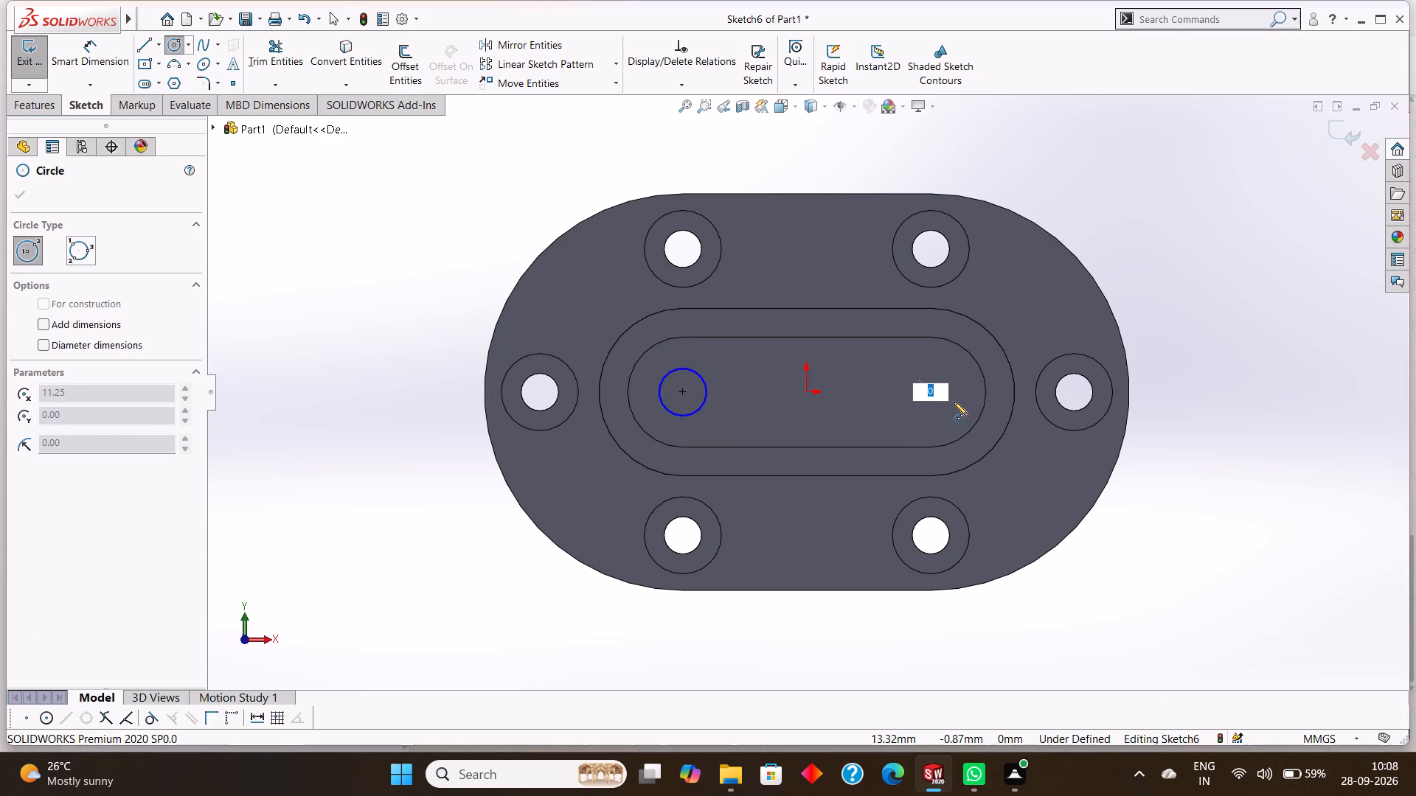
pyautogui.press('Escape')
pyautogui.click(173, 41)
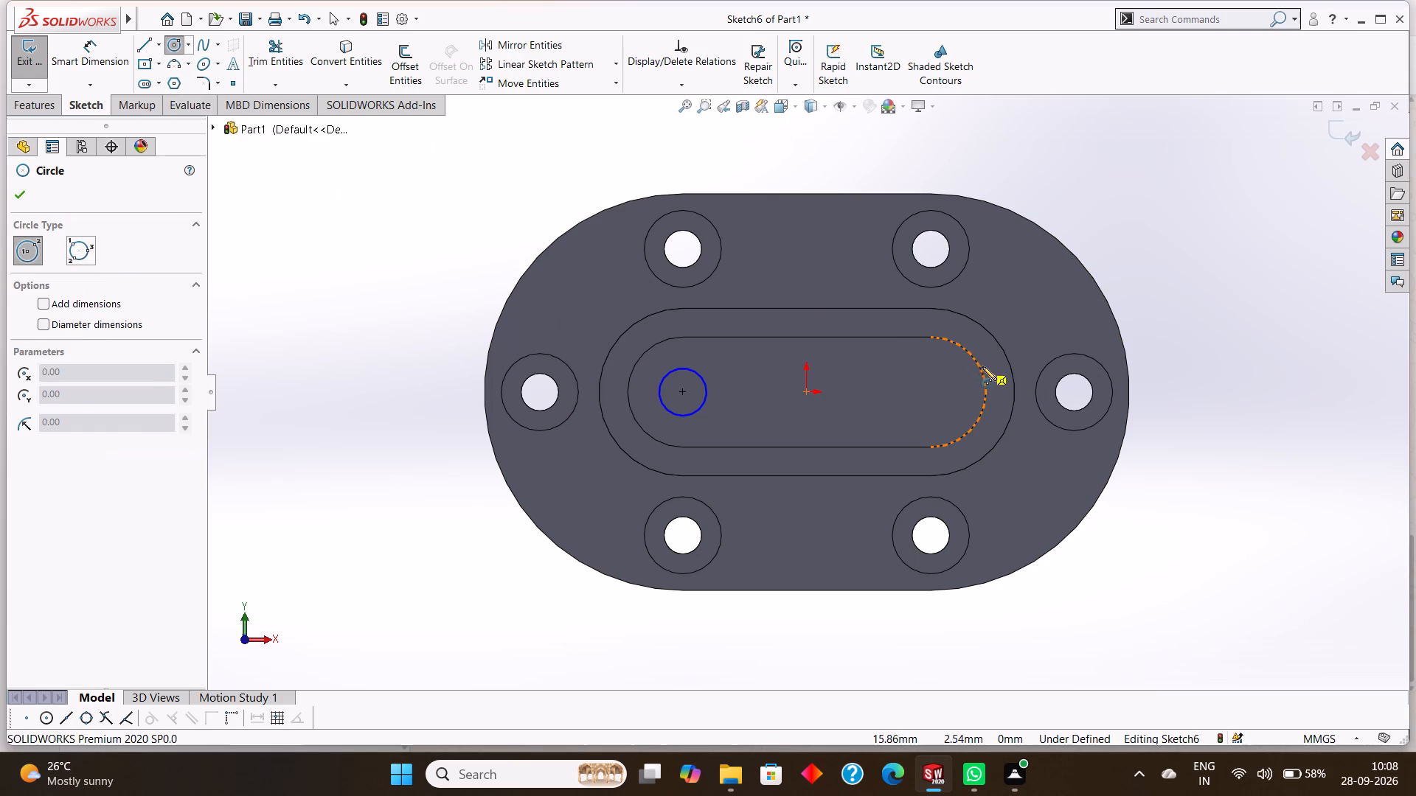
pyautogui.click(931, 392)
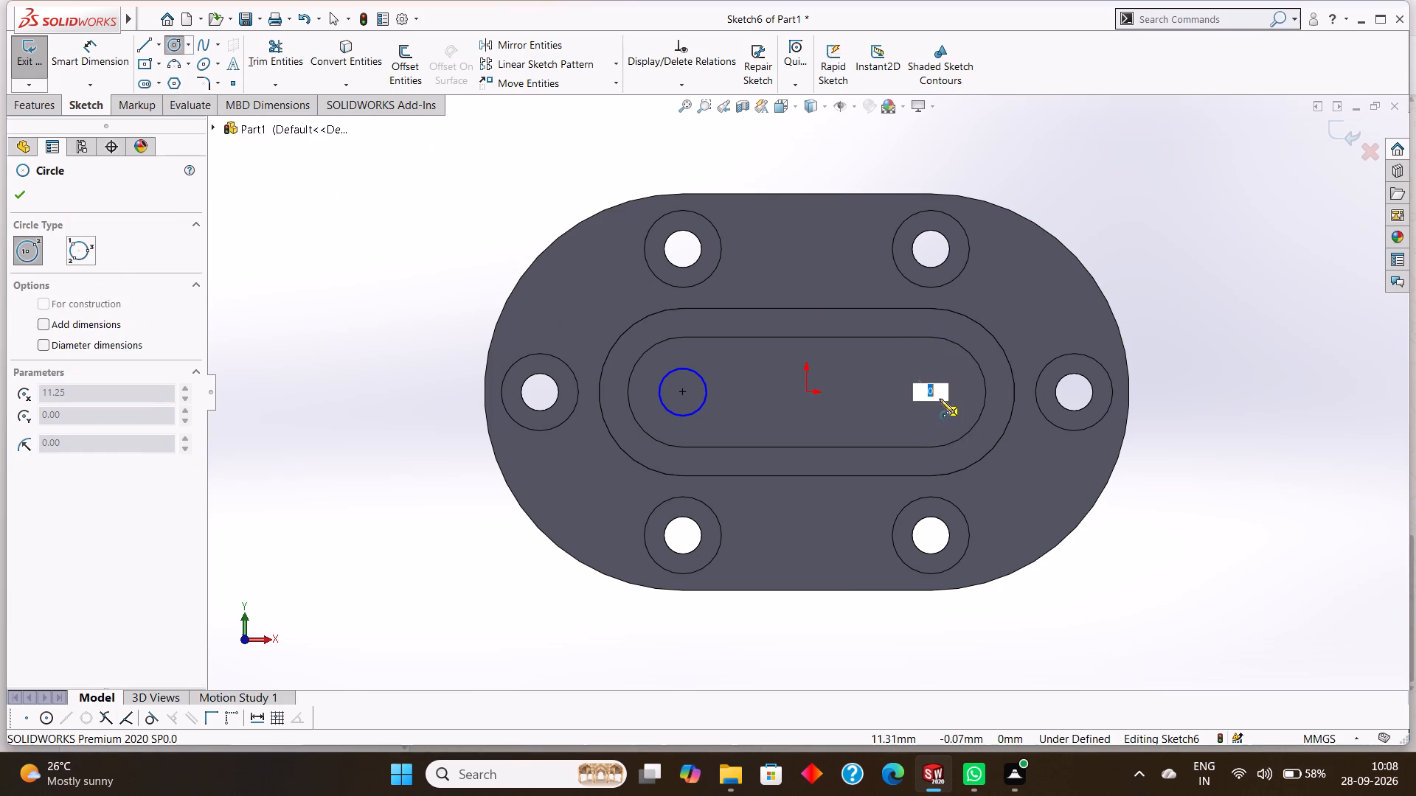
pyautogui.click(951, 405)
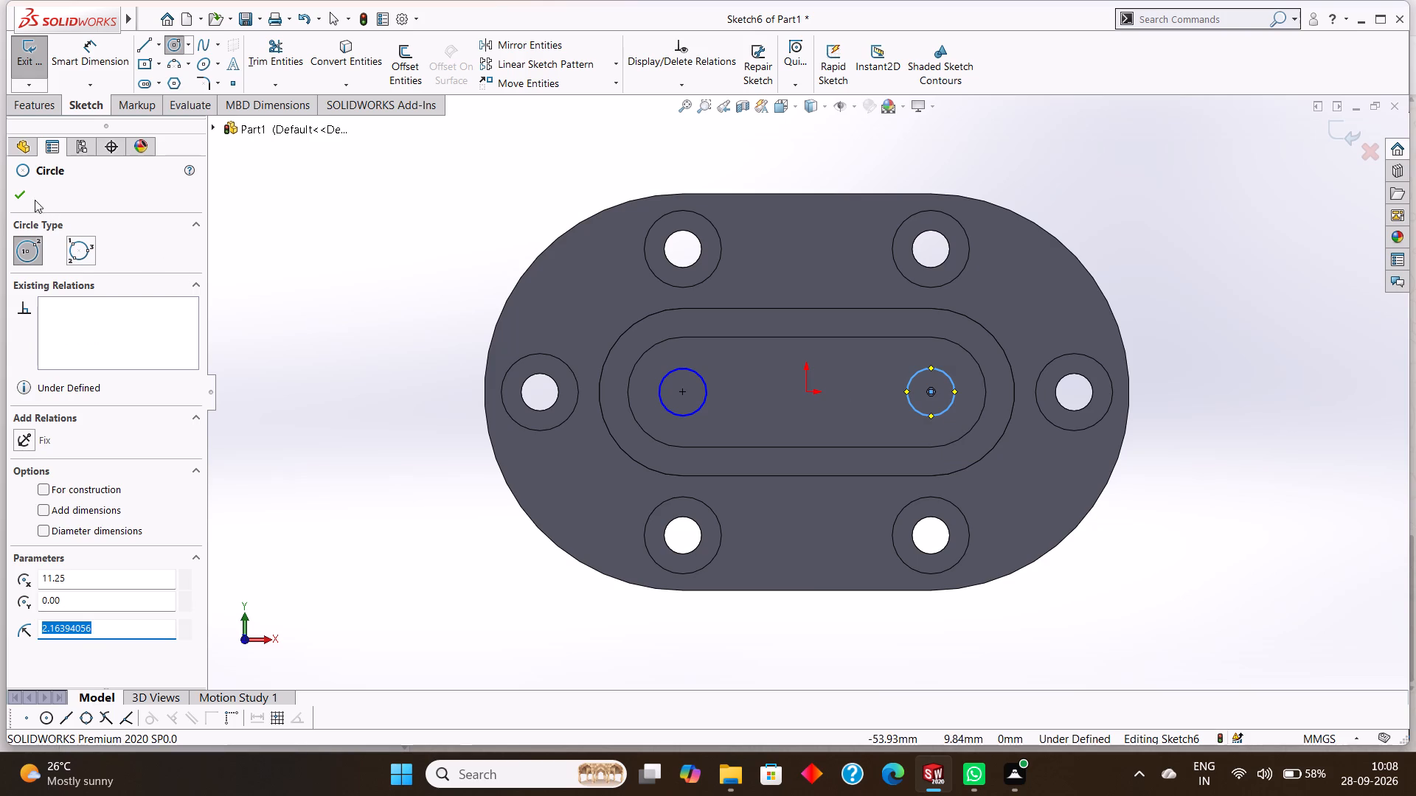
pyautogui.click(24, 192)
# Dimension both circles on the pocket floor to a diameter of 5 mm each.
pyautogui.click(83, 70)
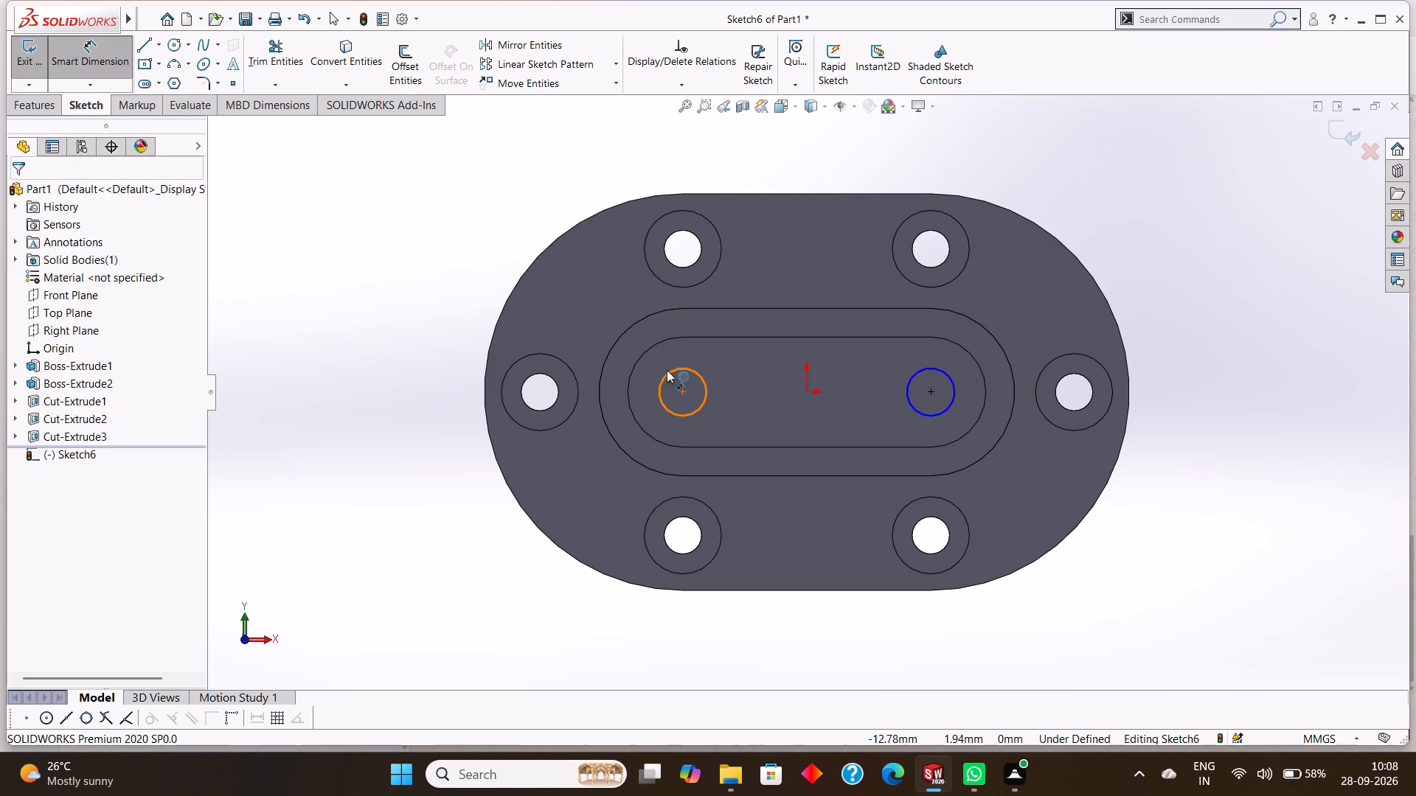
pyautogui.click(667, 370)
pyautogui.click(715, 363)
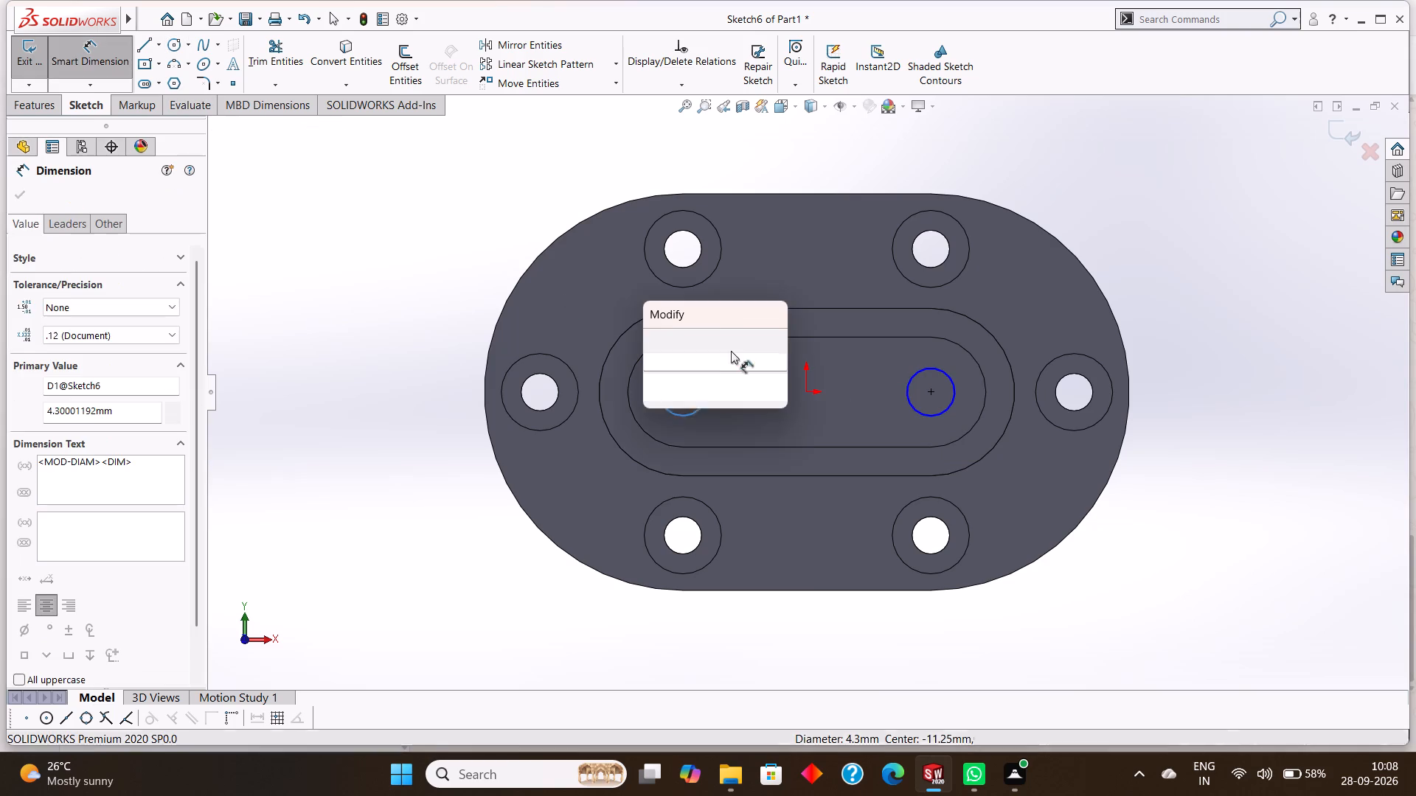
pyautogui.press('5')
pyautogui.press('Return')
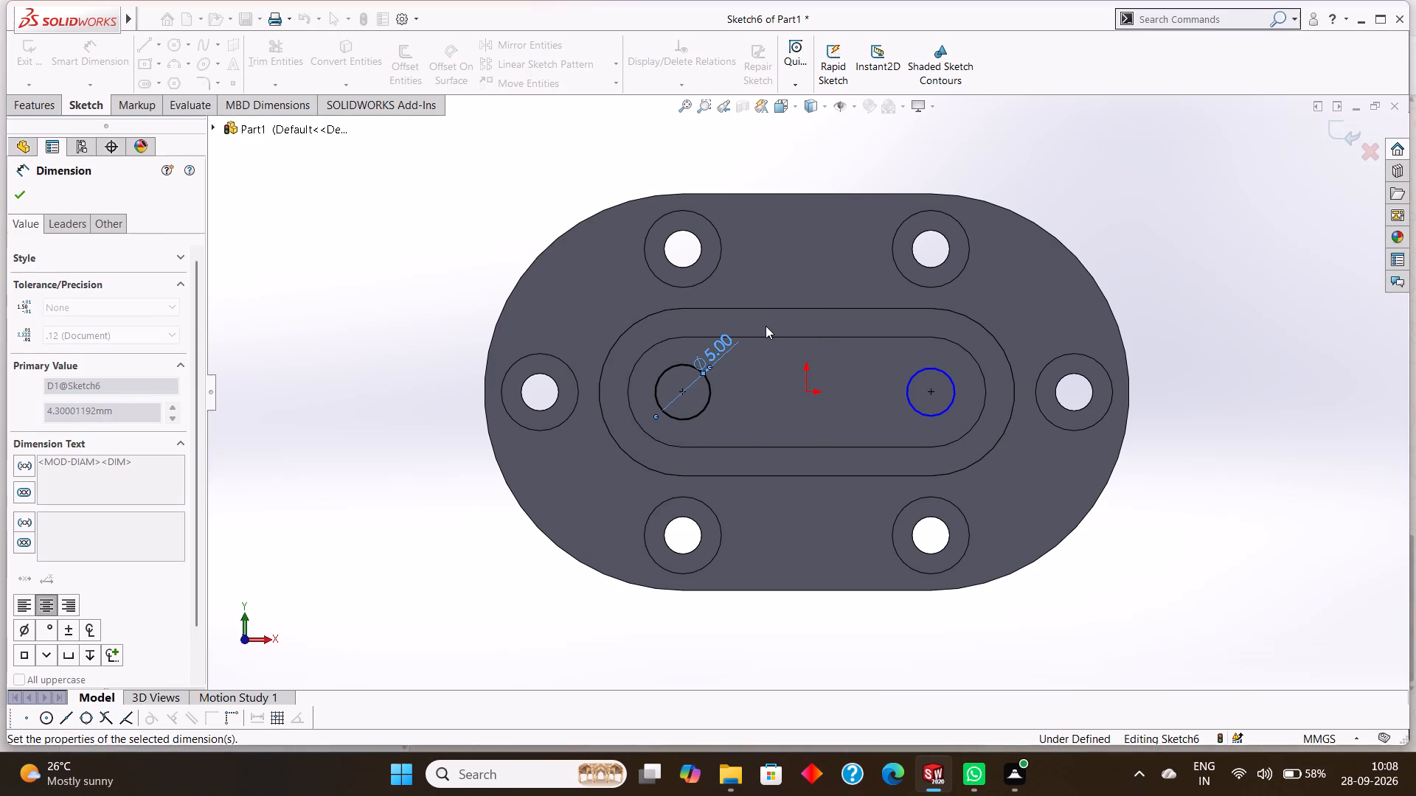
pyautogui.click(921, 371)
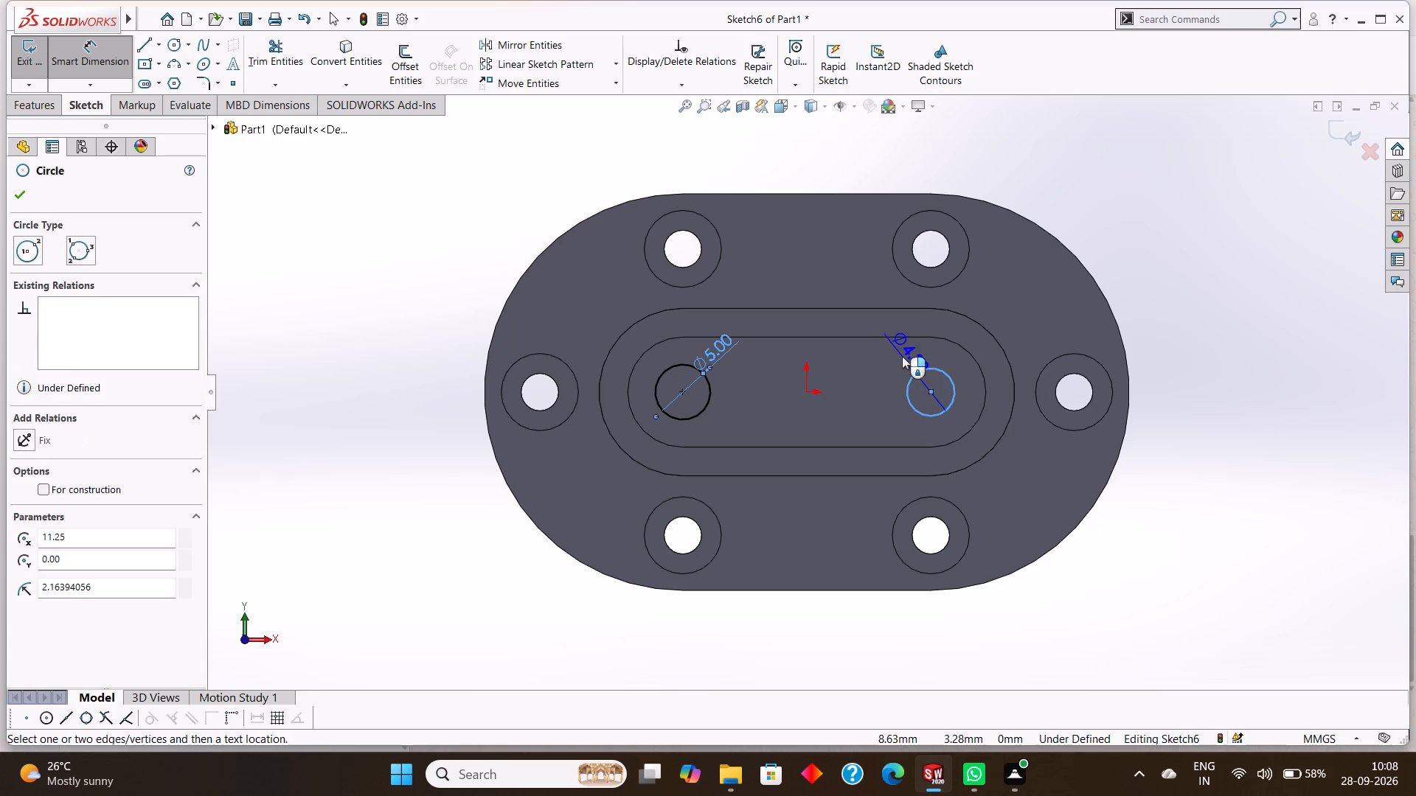
pyautogui.click(902, 352)
pyautogui.press('5')
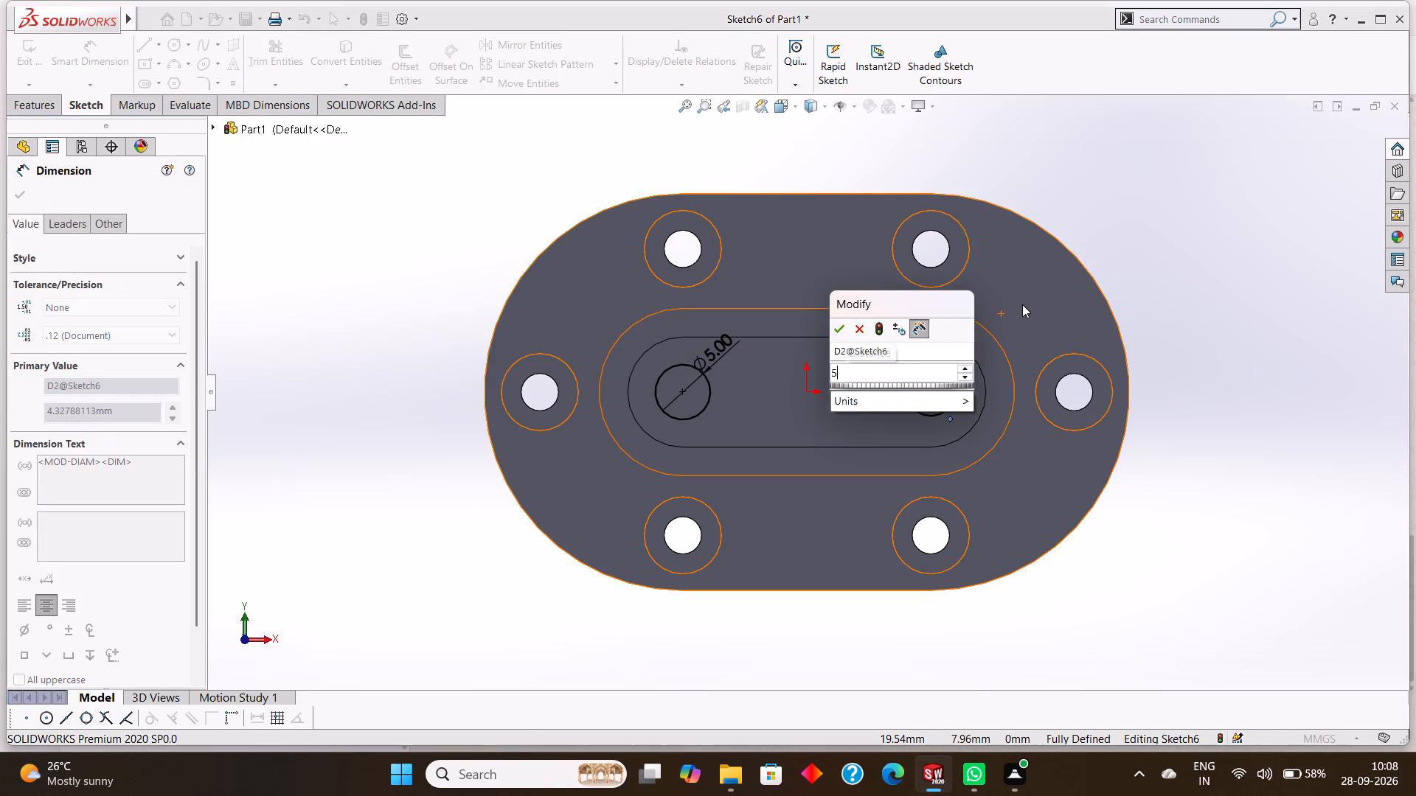
pyautogui.press('Return')
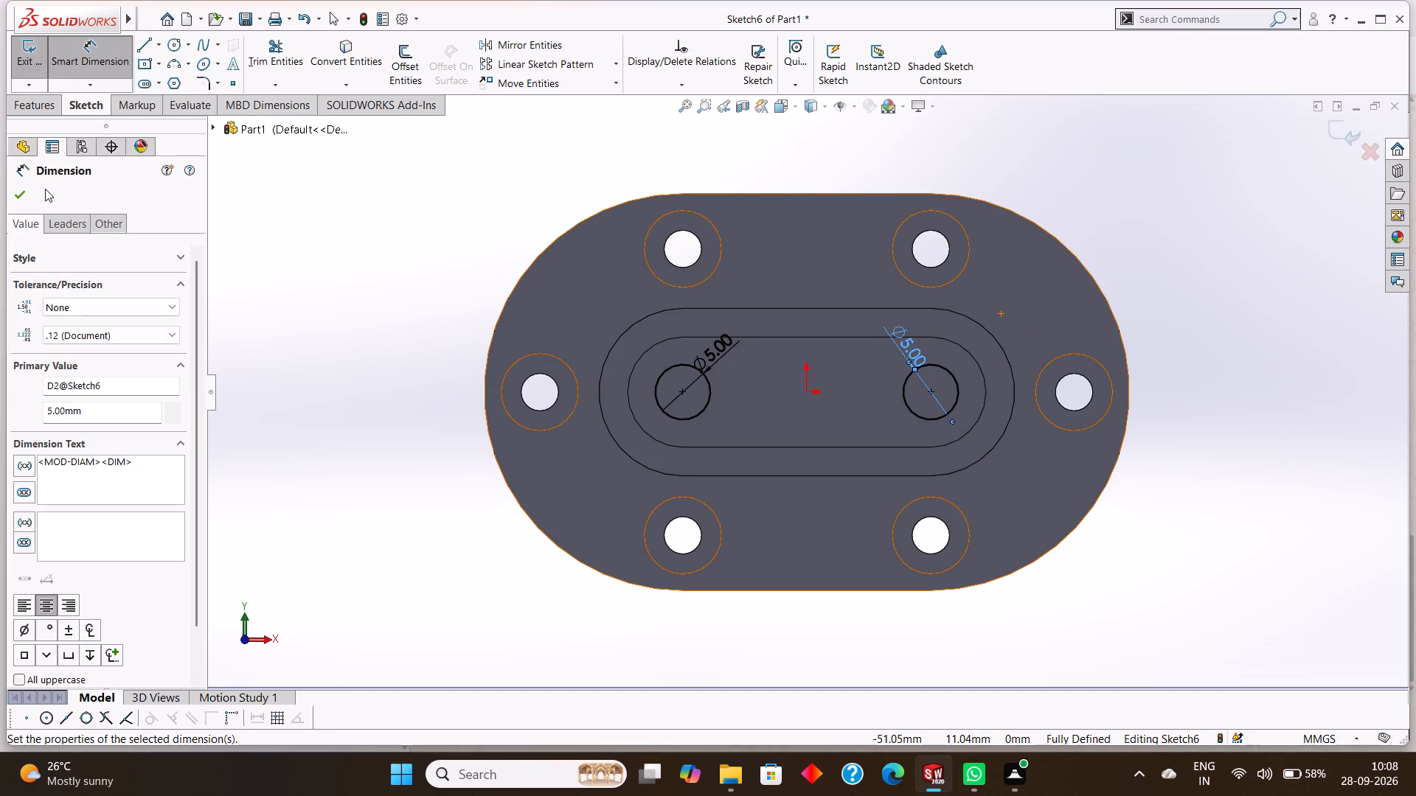
pyautogui.click(13, 200)
# Cut-extrude the two 5 mm circles on the pocket floor with a Through All end condition.
pyautogui.click(39, 108)
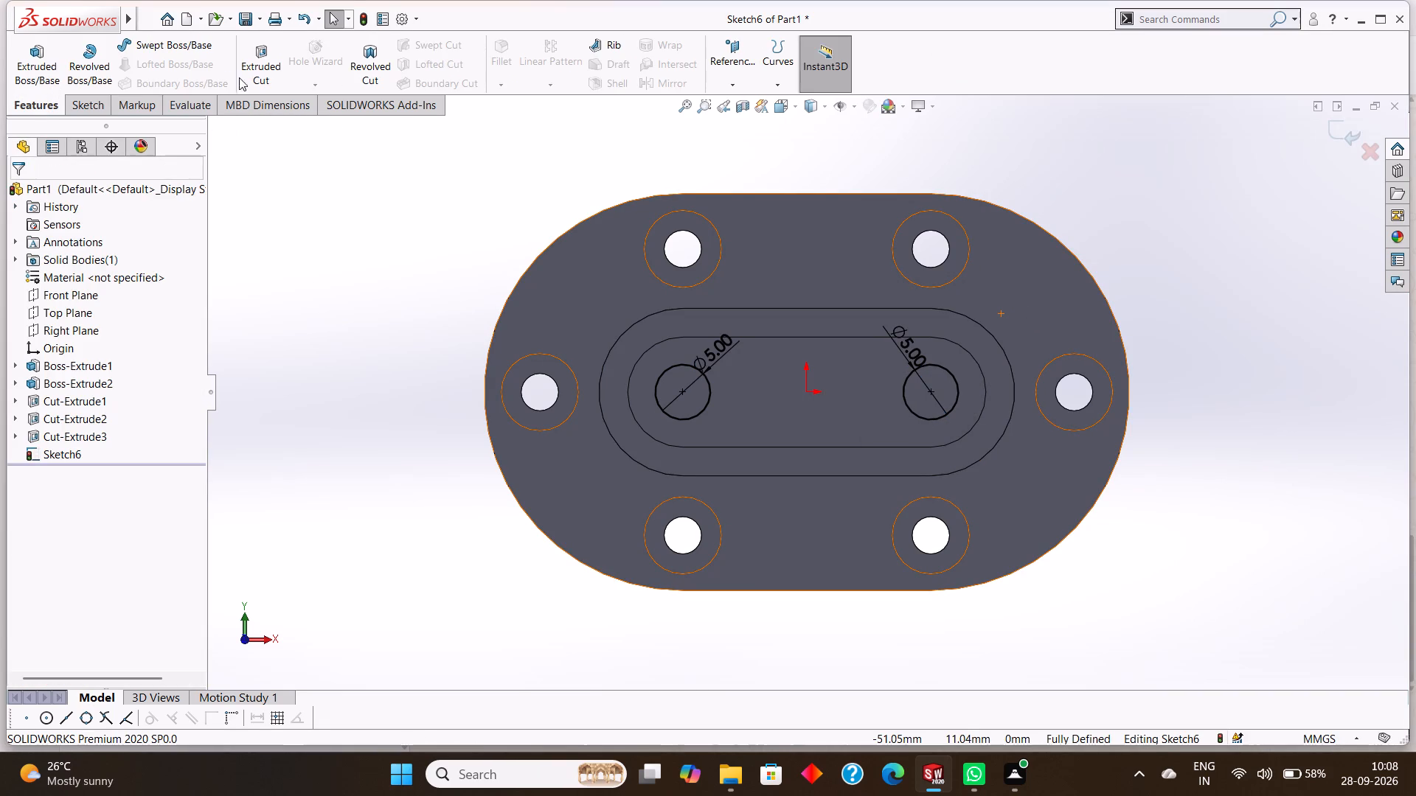
pyautogui.click(263, 58)
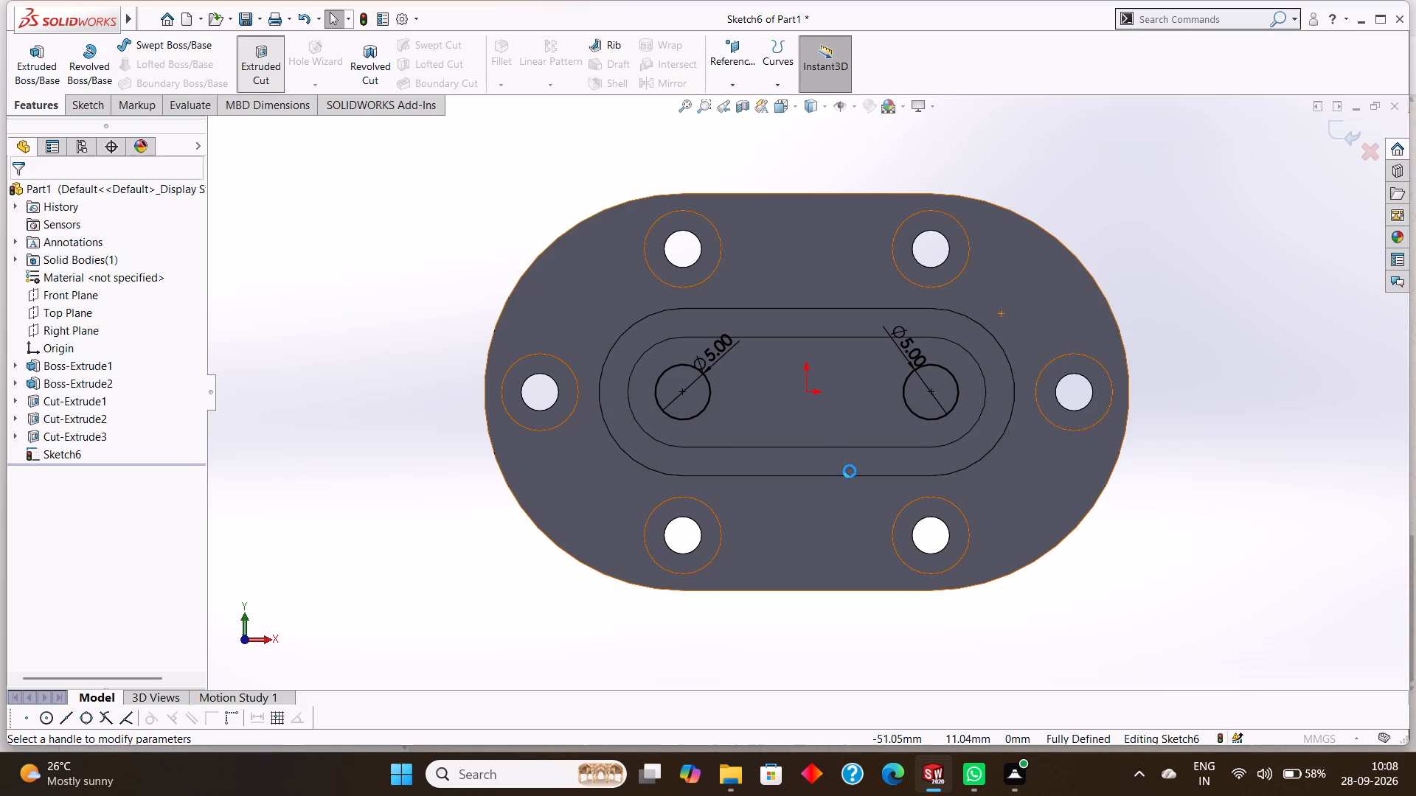
pyautogui.moveTo(1170, 598); pyautogui.dragTo(1181, 363, button='middle')
pyautogui.click(86, 300)
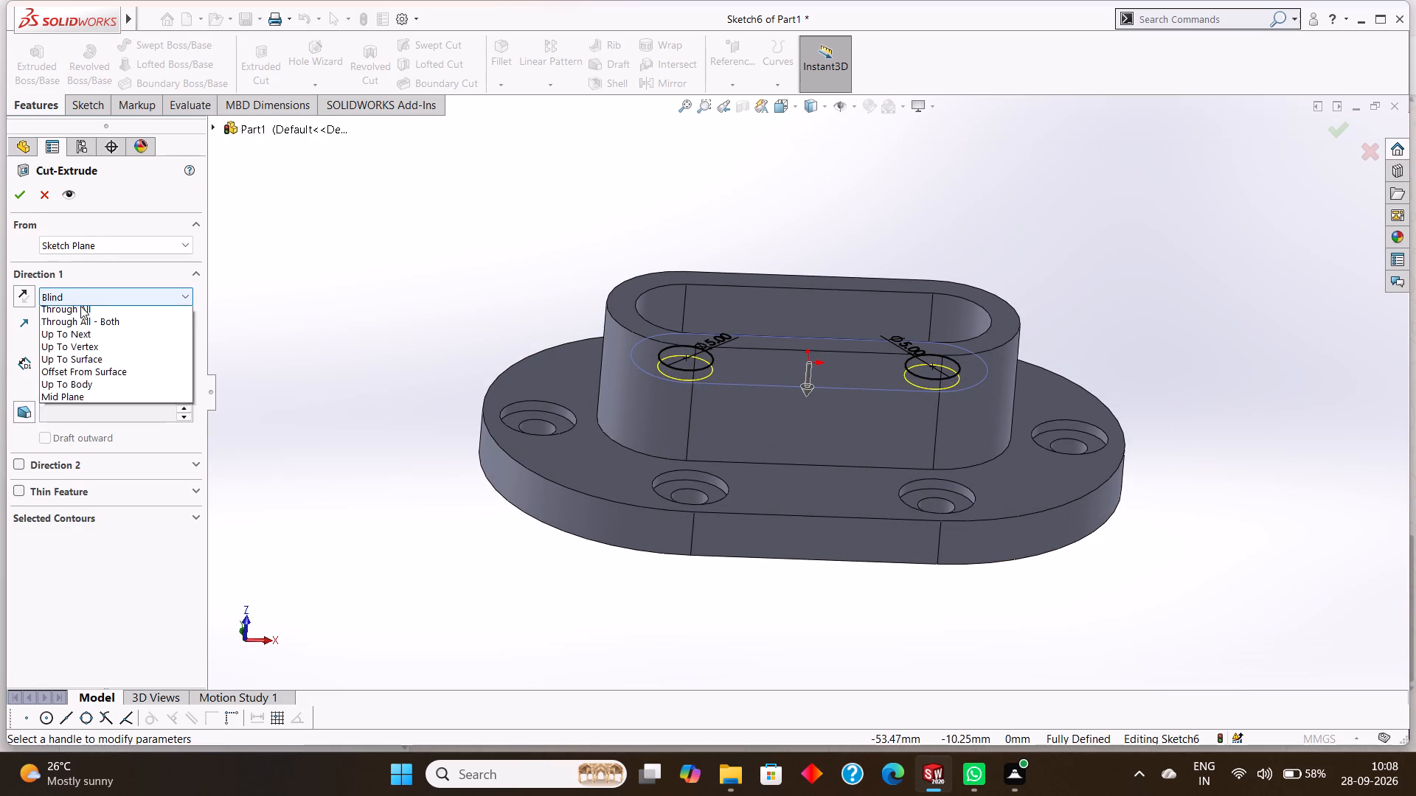
pyautogui.click(69, 331)
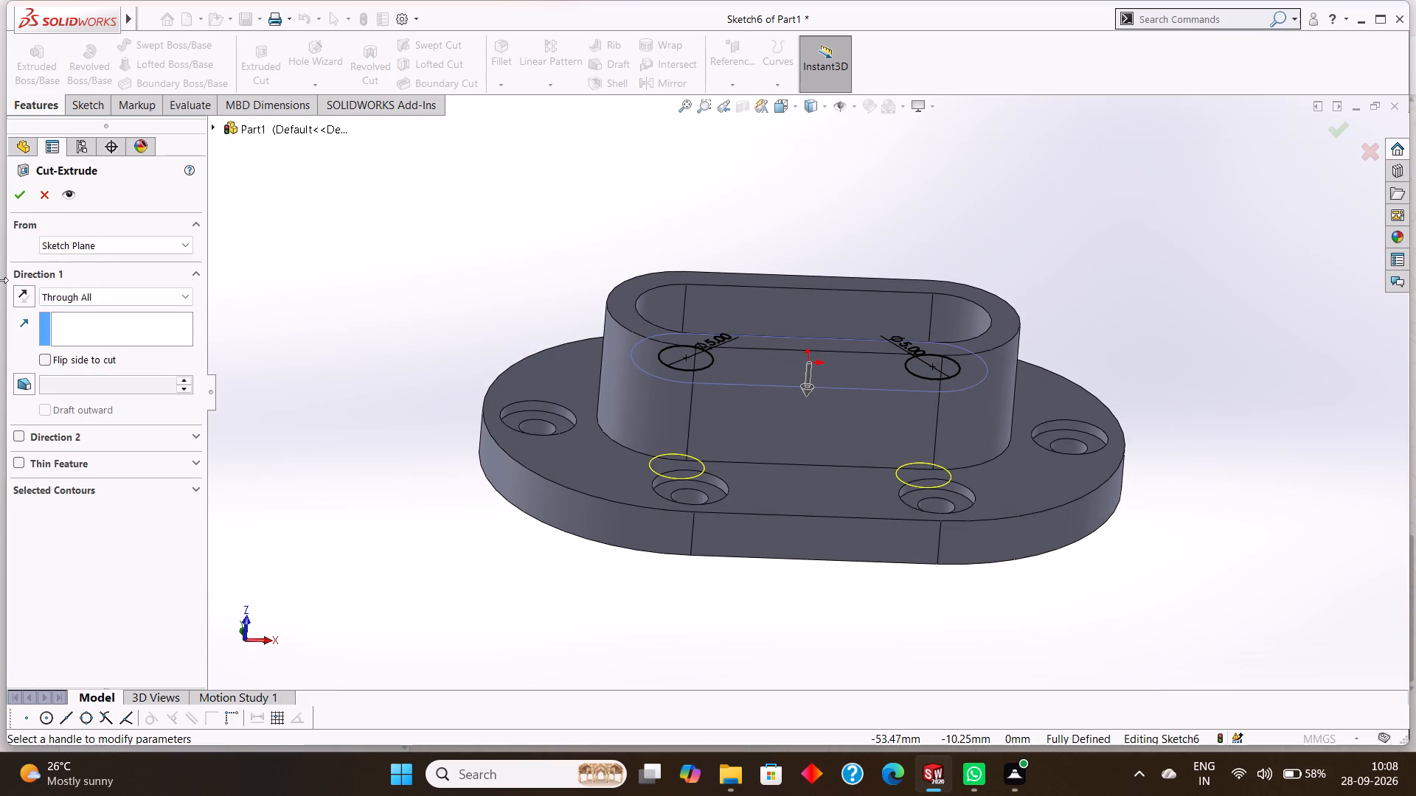
pyautogui.click(20, 192)
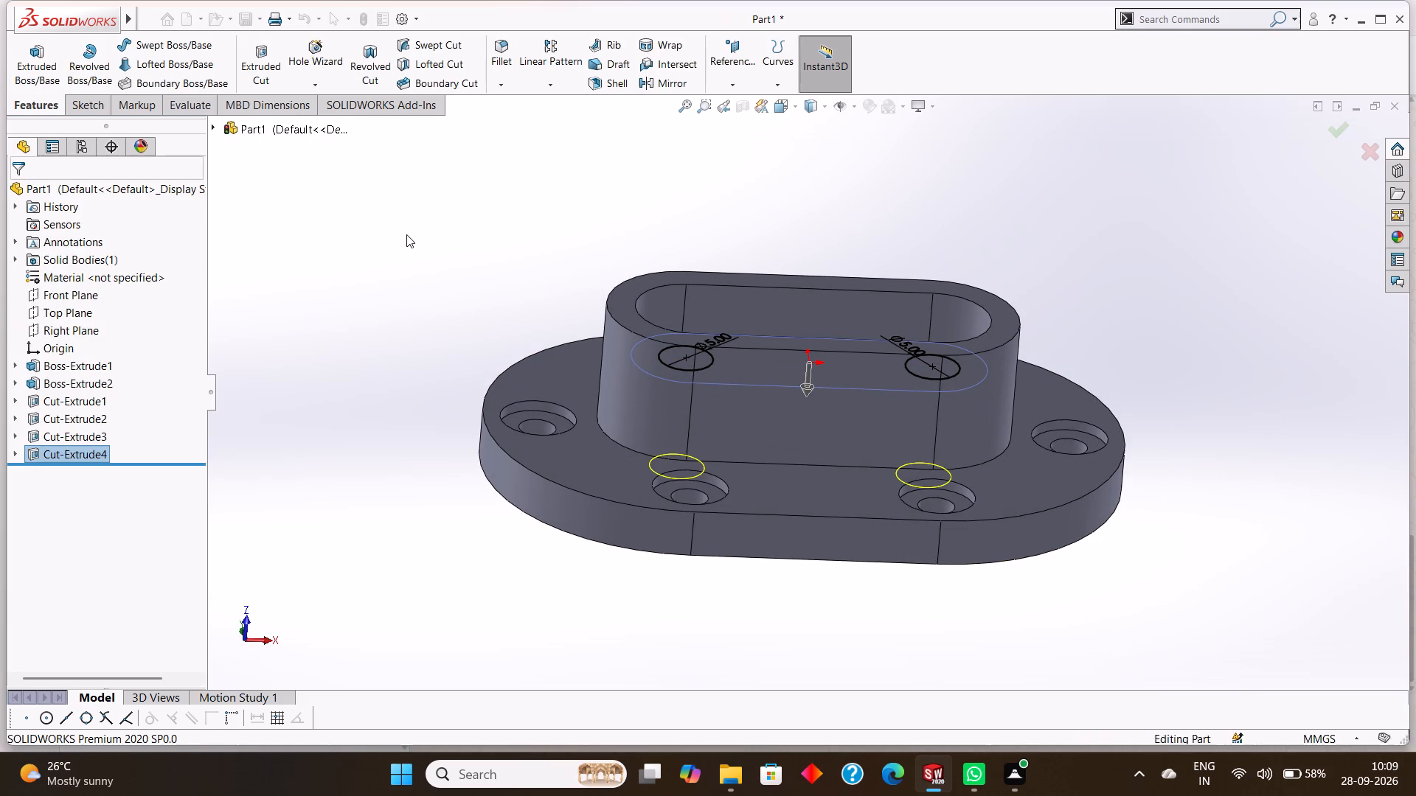
pyautogui.click(406, 234)
# Examine the part from several angles, checking the two holes in the pocket floor and the counterbored holes.
pyautogui.moveTo(437, 233); pyautogui.dragTo(451, 329, button='middle')
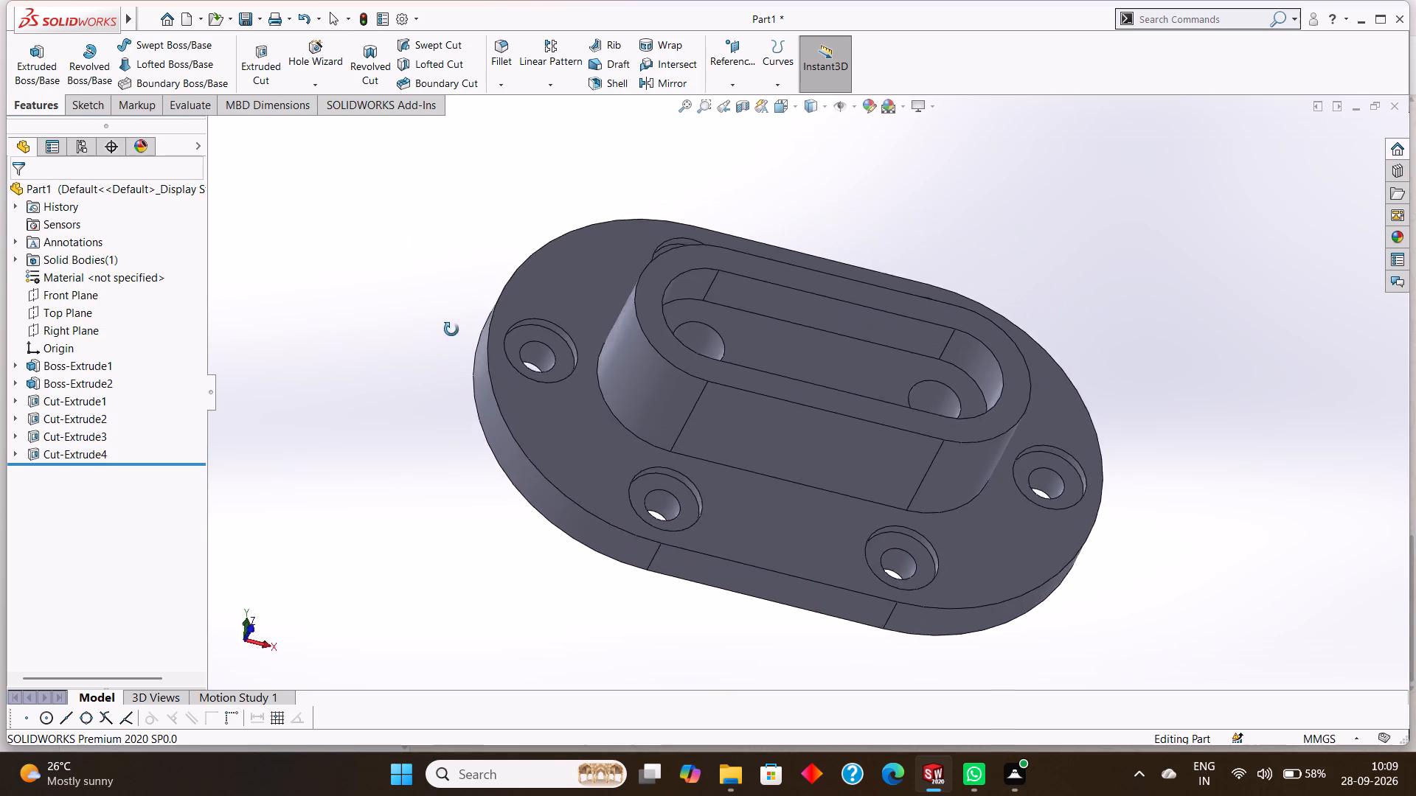
pyautogui.moveTo(451, 329); pyautogui.dragTo(447, 401, button='middle')
pyautogui.scroll(2, 447, 401)
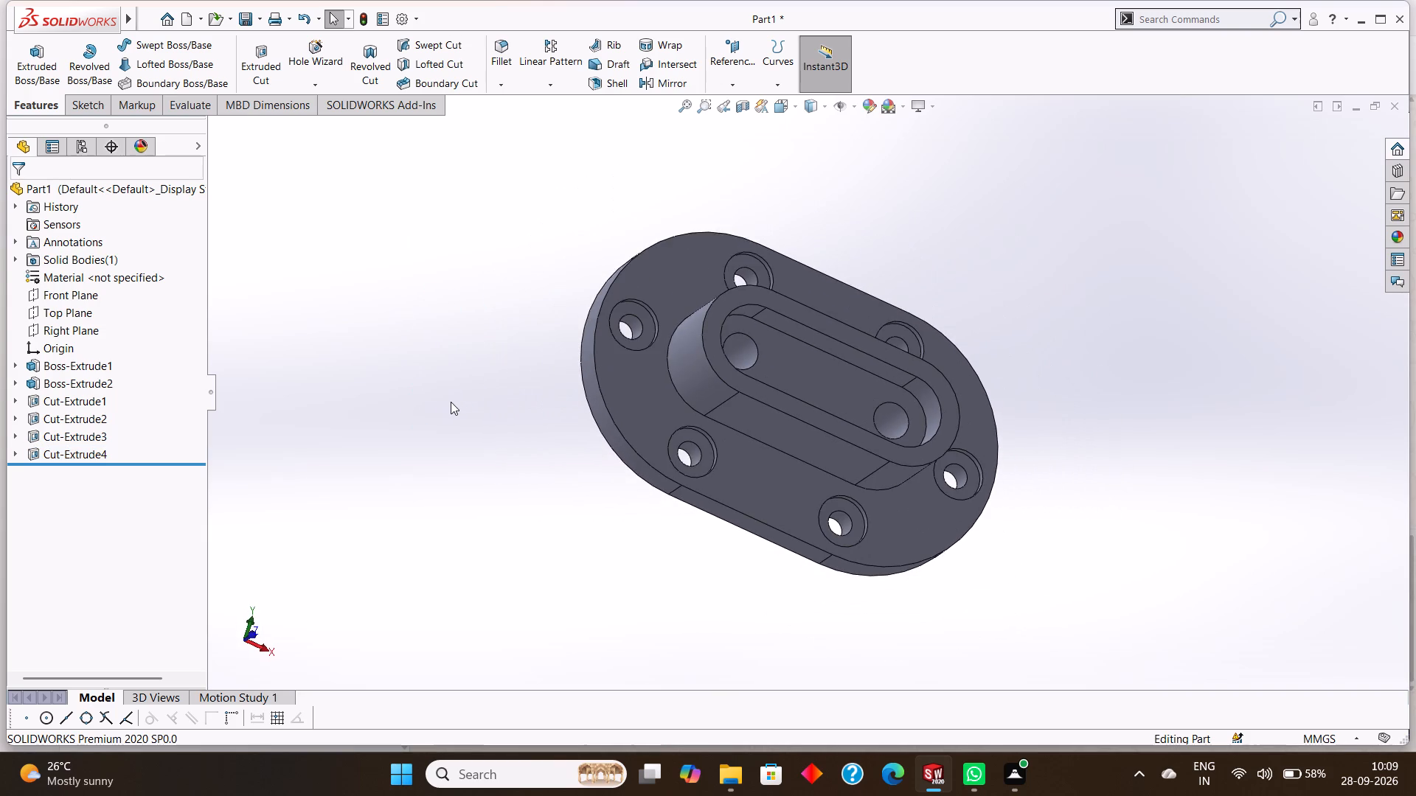
pyautogui.moveTo(451, 402); pyautogui.dragTo(433, 380, button='middle')
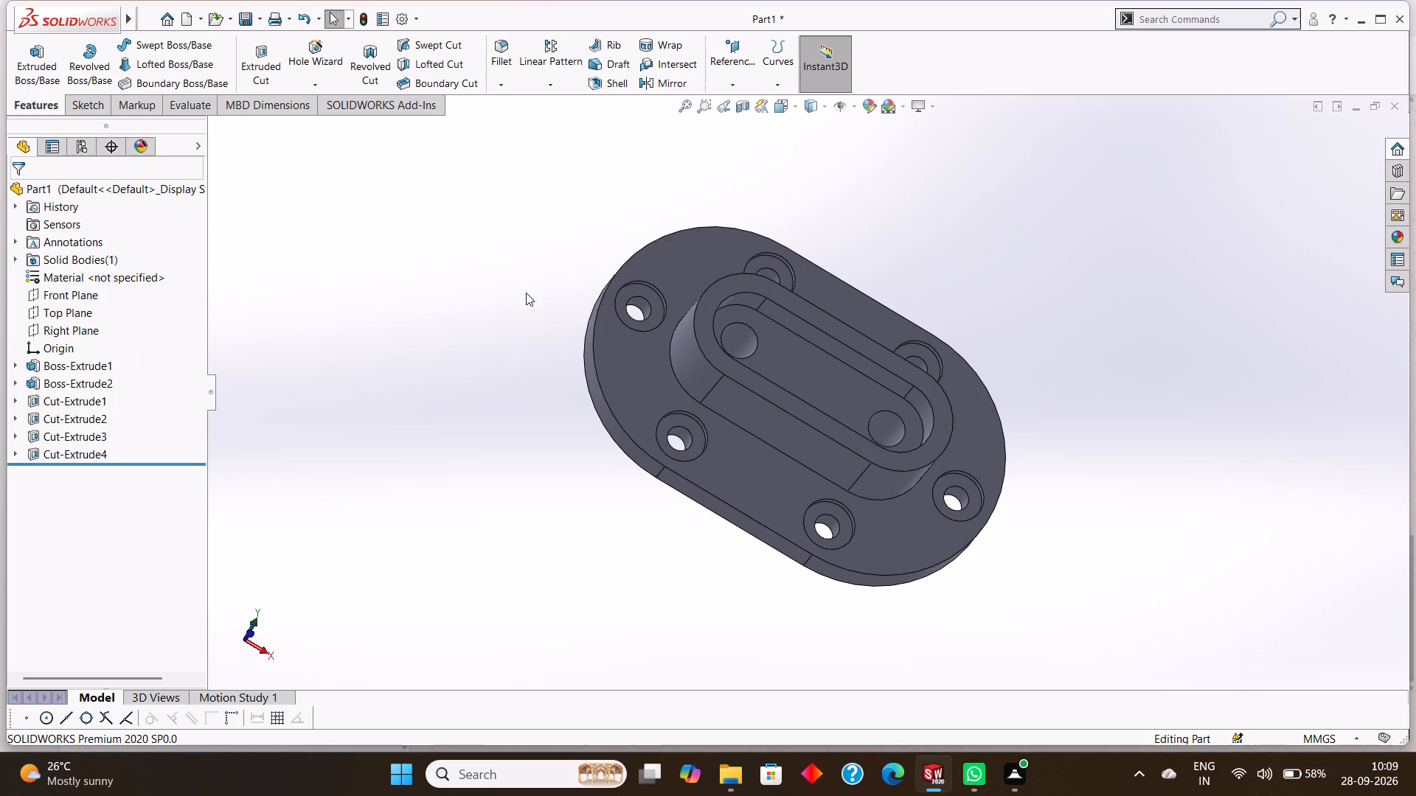
pyautogui.moveTo(526, 293); pyautogui.dragTo(513, 279, button='middle')
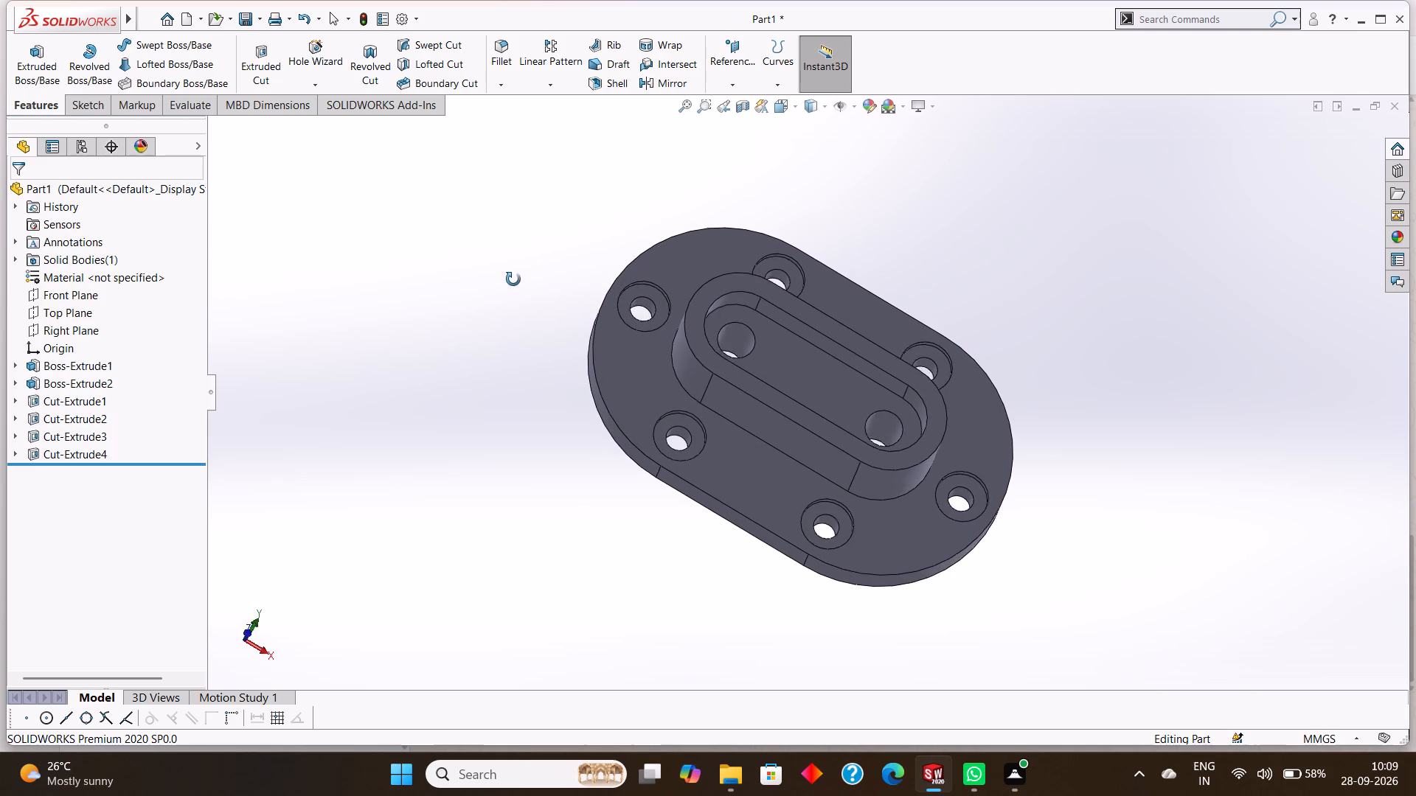
pyautogui.moveTo(513, 279); pyautogui.dragTo(522, 279, button='middle')
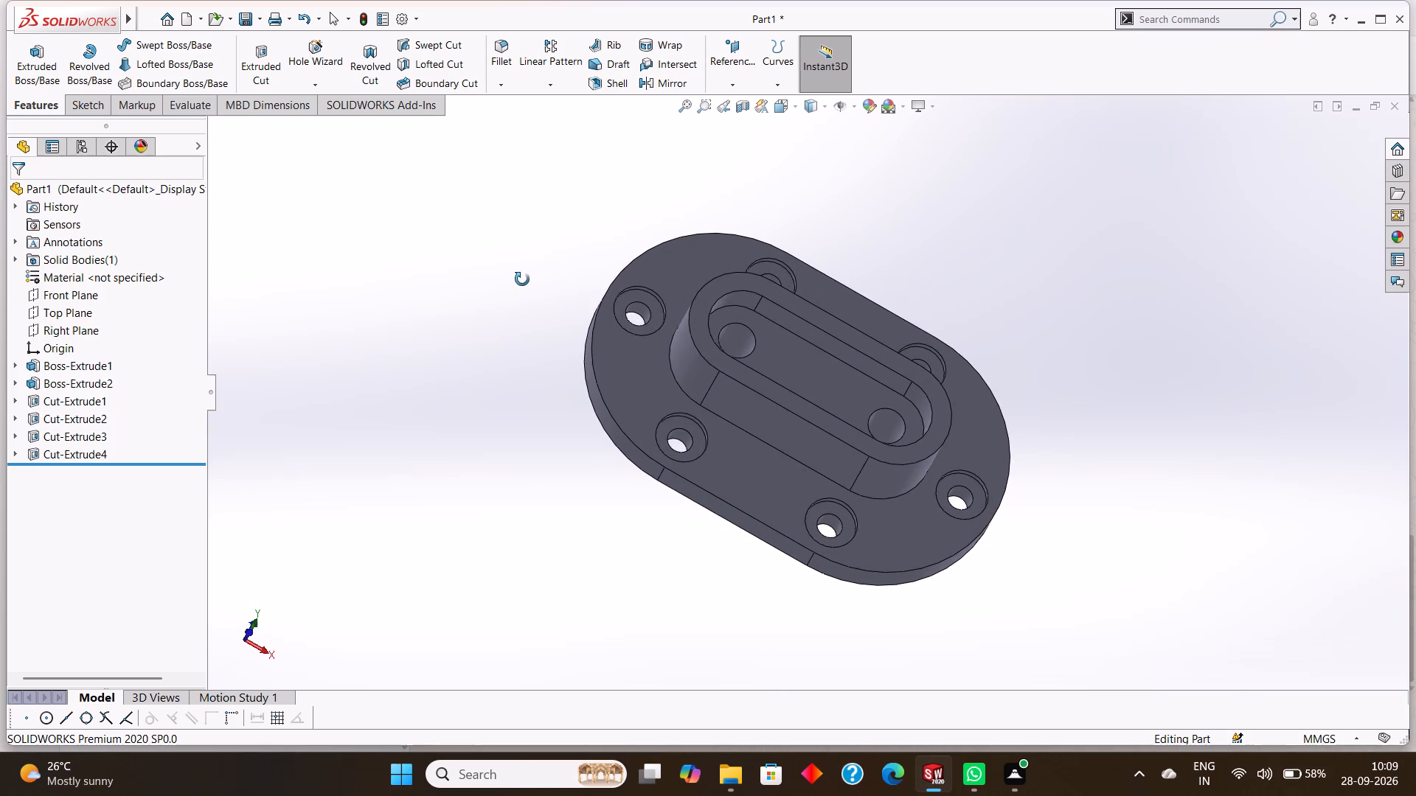
pyautogui.moveTo(522, 279); pyautogui.dragTo(530, 290, button='middle')
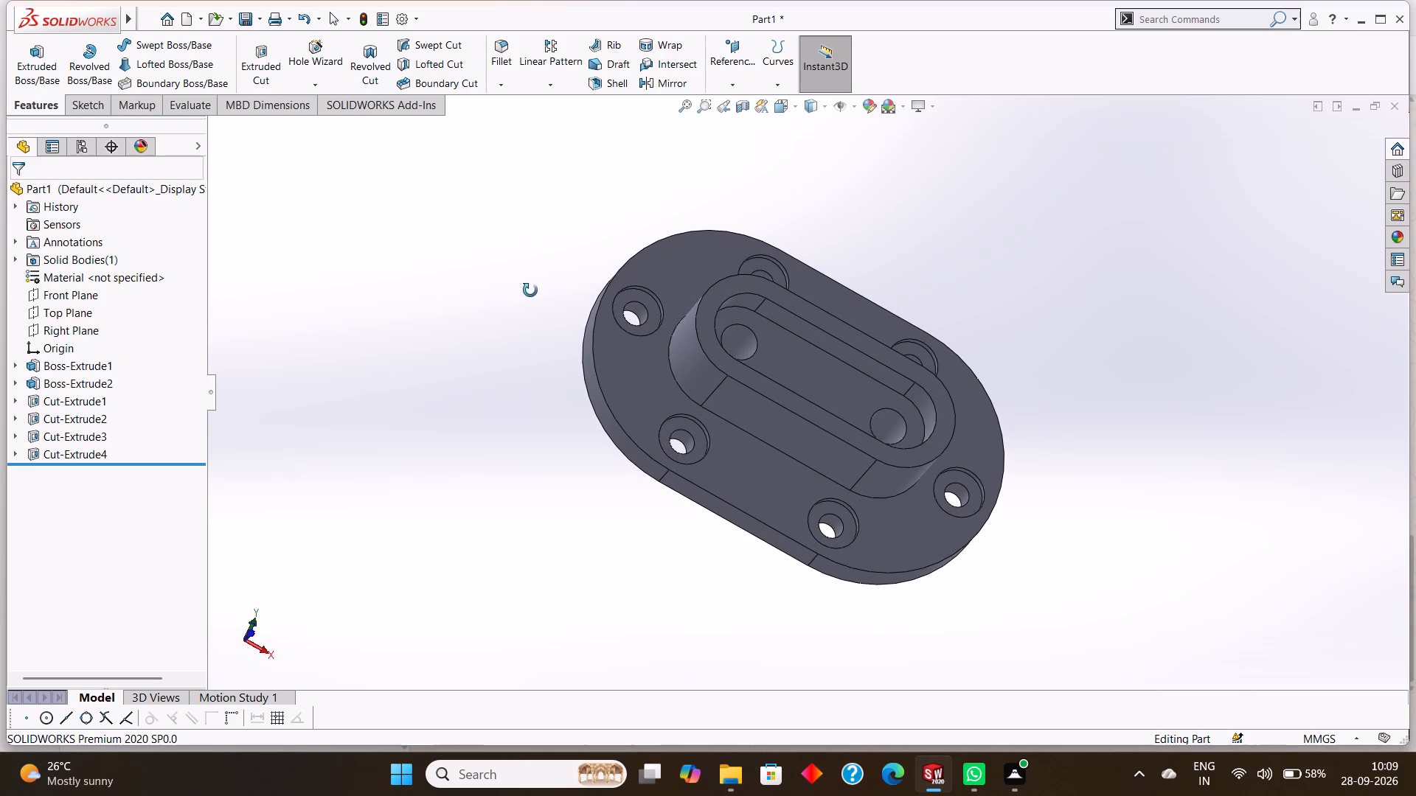
pyautogui.moveTo(530, 290); pyautogui.dragTo(517, 269, button='middle')
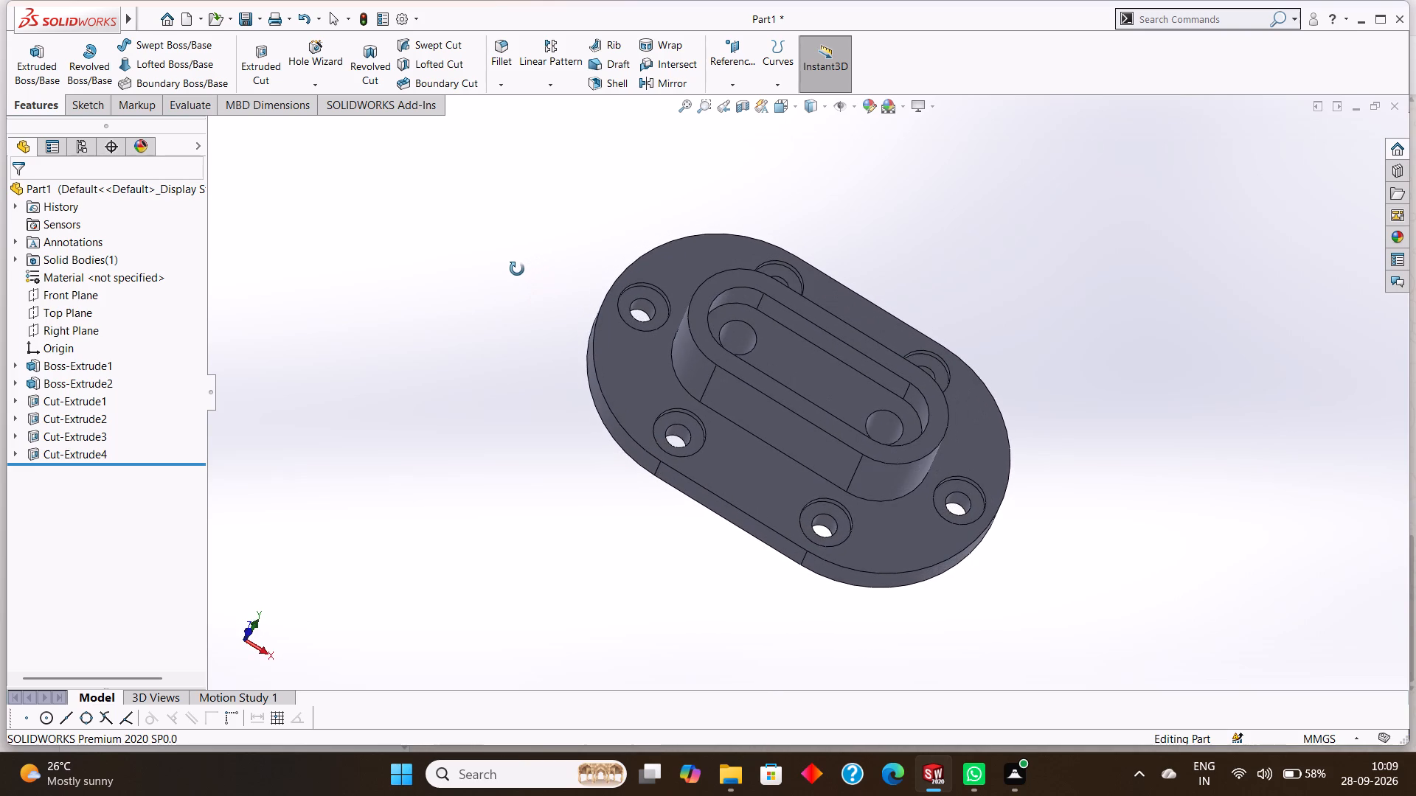
pyautogui.moveTo(517, 269); pyautogui.dragTo(525, 270, button='middle')
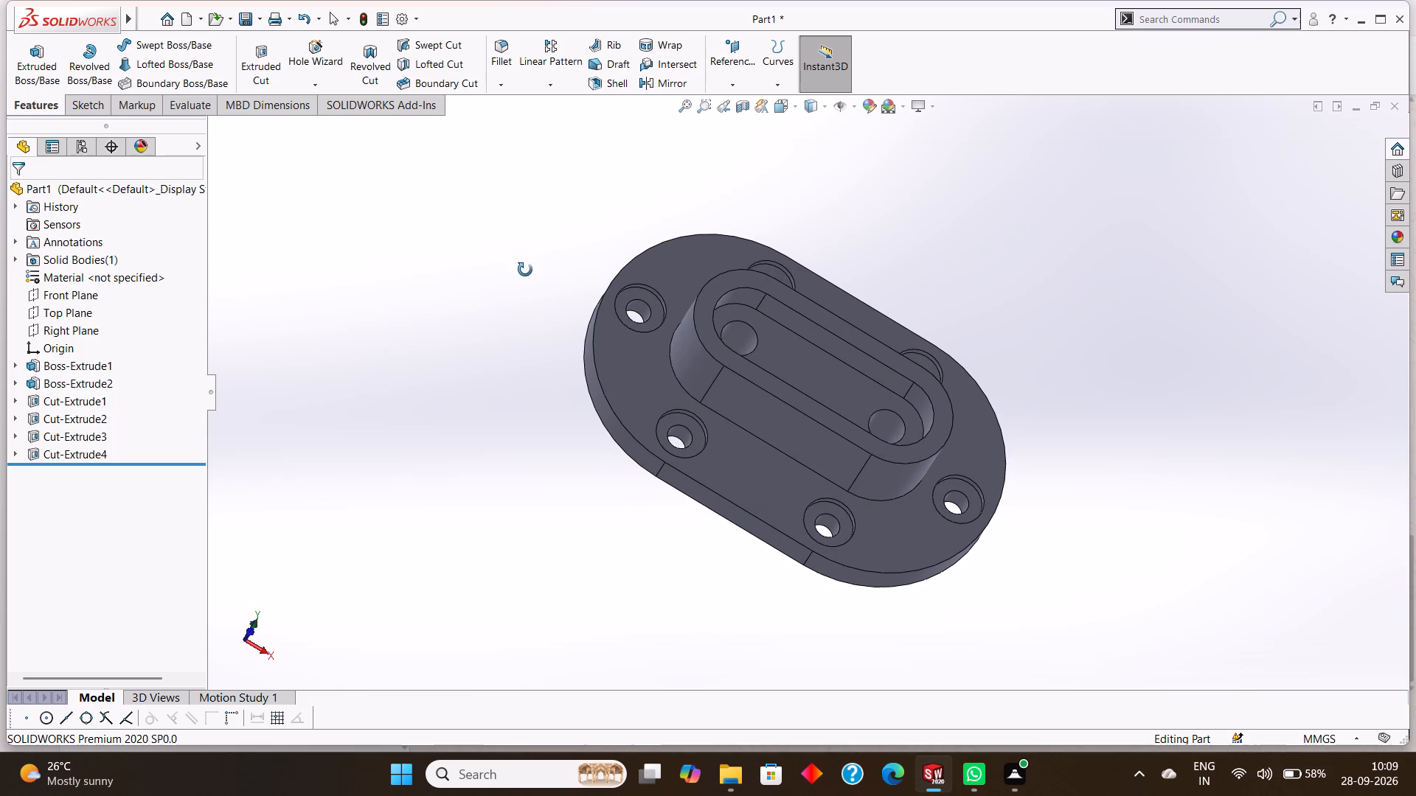
pyautogui.moveTo(525, 270); pyautogui.dragTo(524, 270, button='middle')
# Fillet the edge loop where the boss meets the base plate with a 1 mm symmetric radius.
pyautogui.click(496, 85)
pyautogui.click(504, 102)
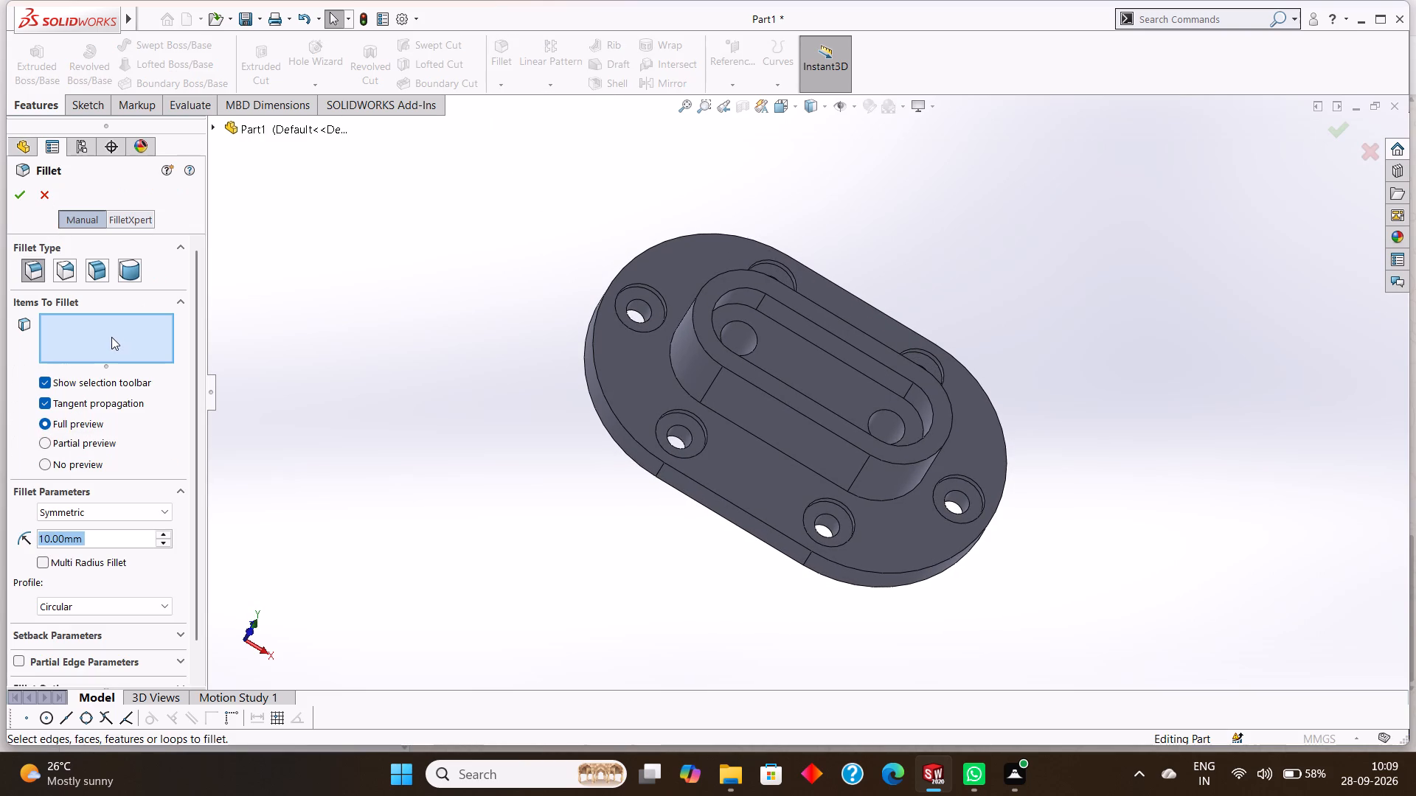
pyautogui.press('BackSpace')
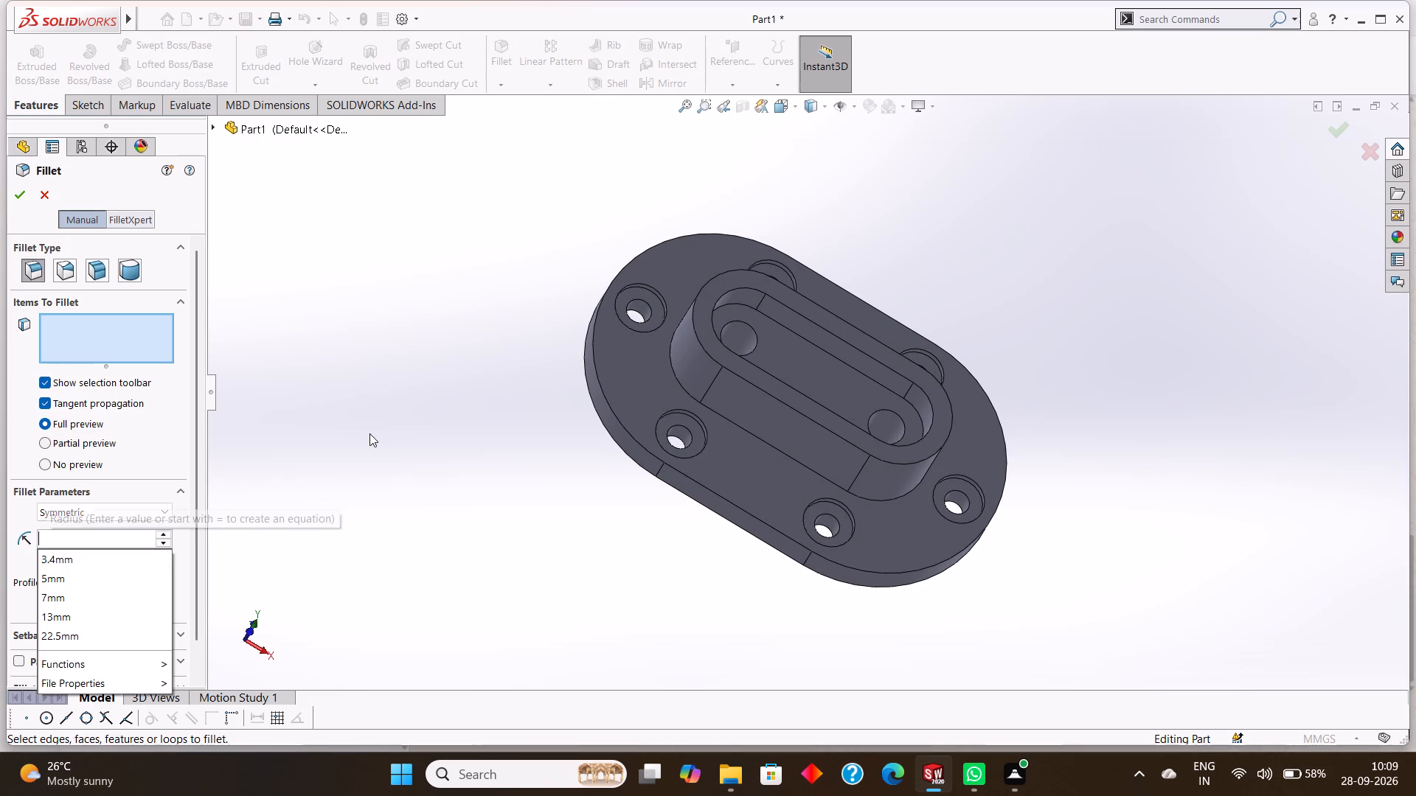
pyautogui.press('1')
pyautogui.press('Return')
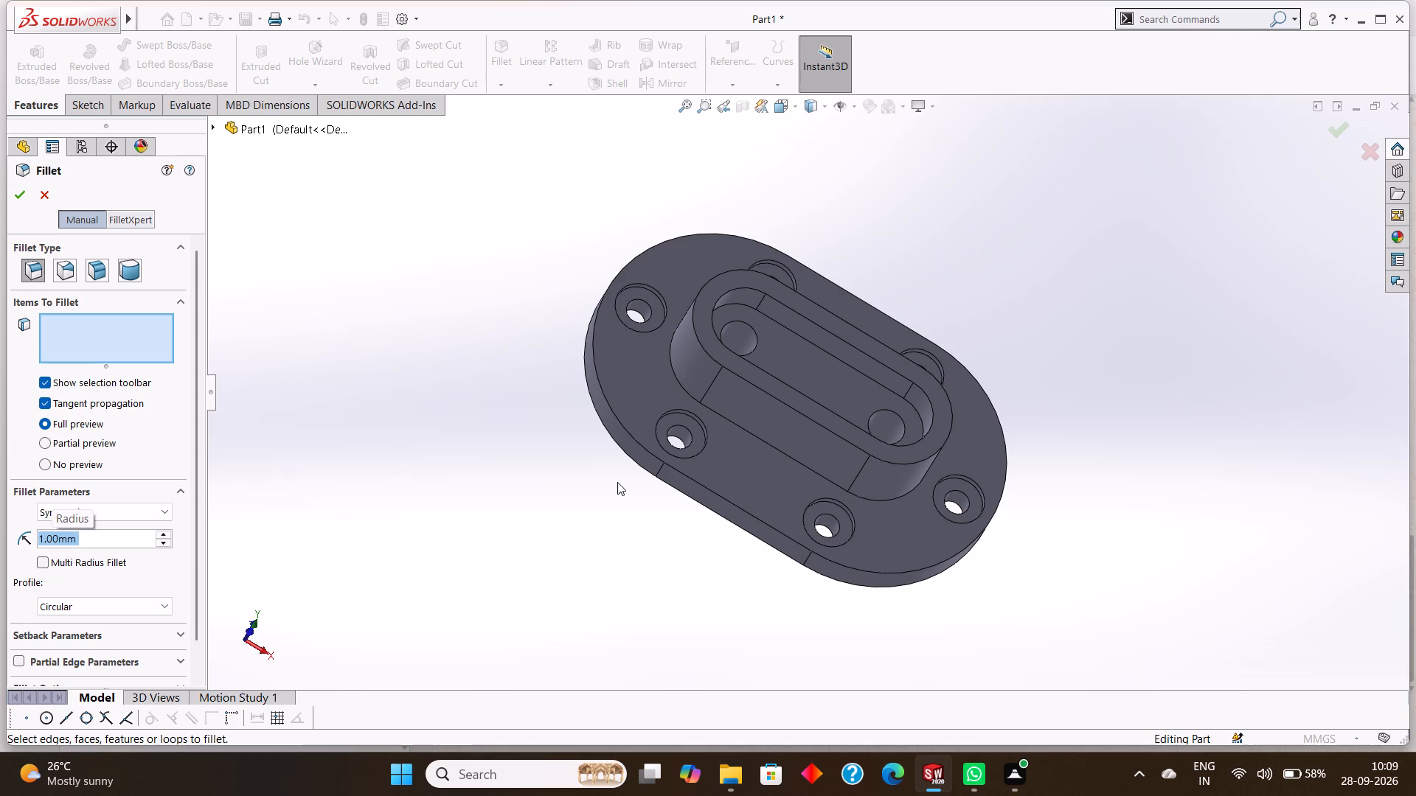
pyautogui.click(745, 430)
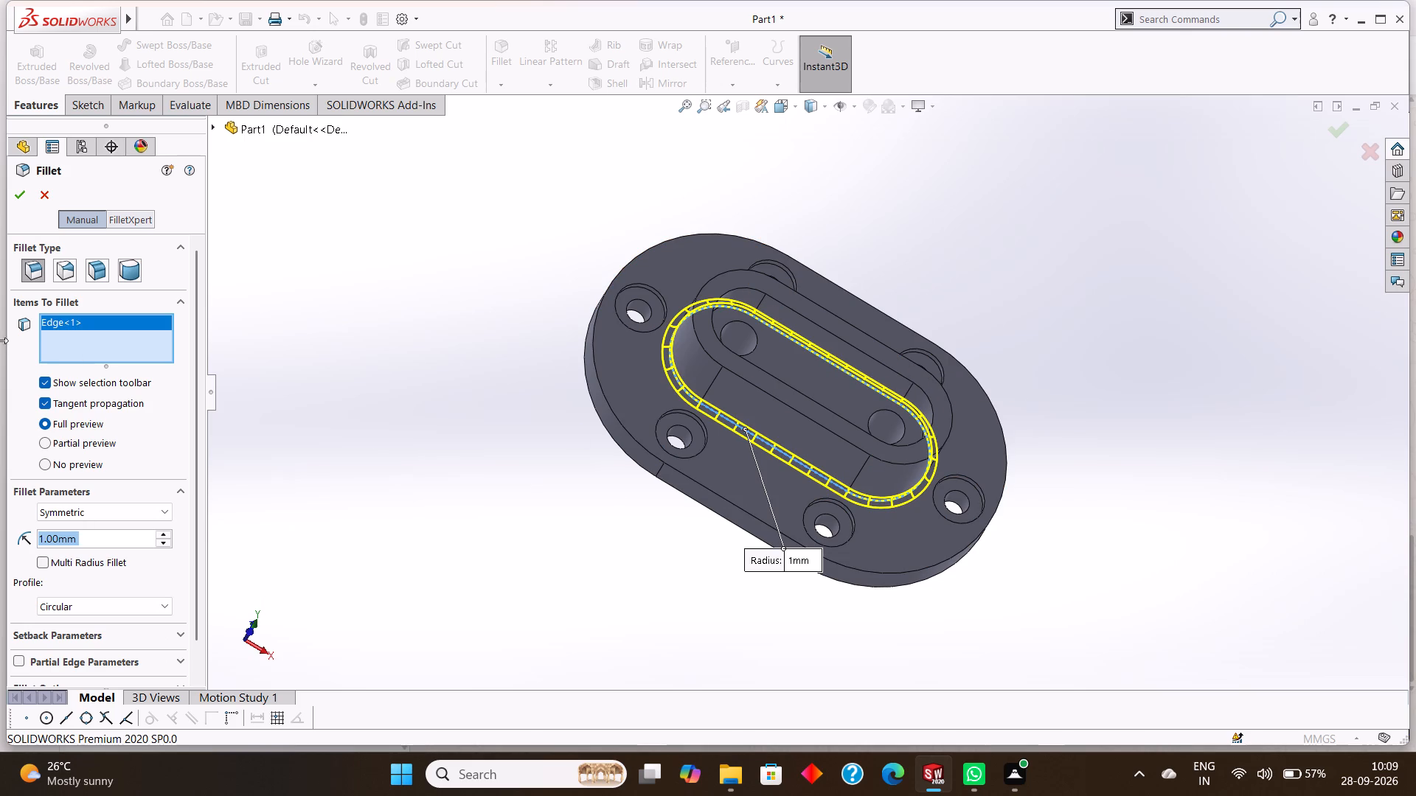
pyautogui.click(21, 200)
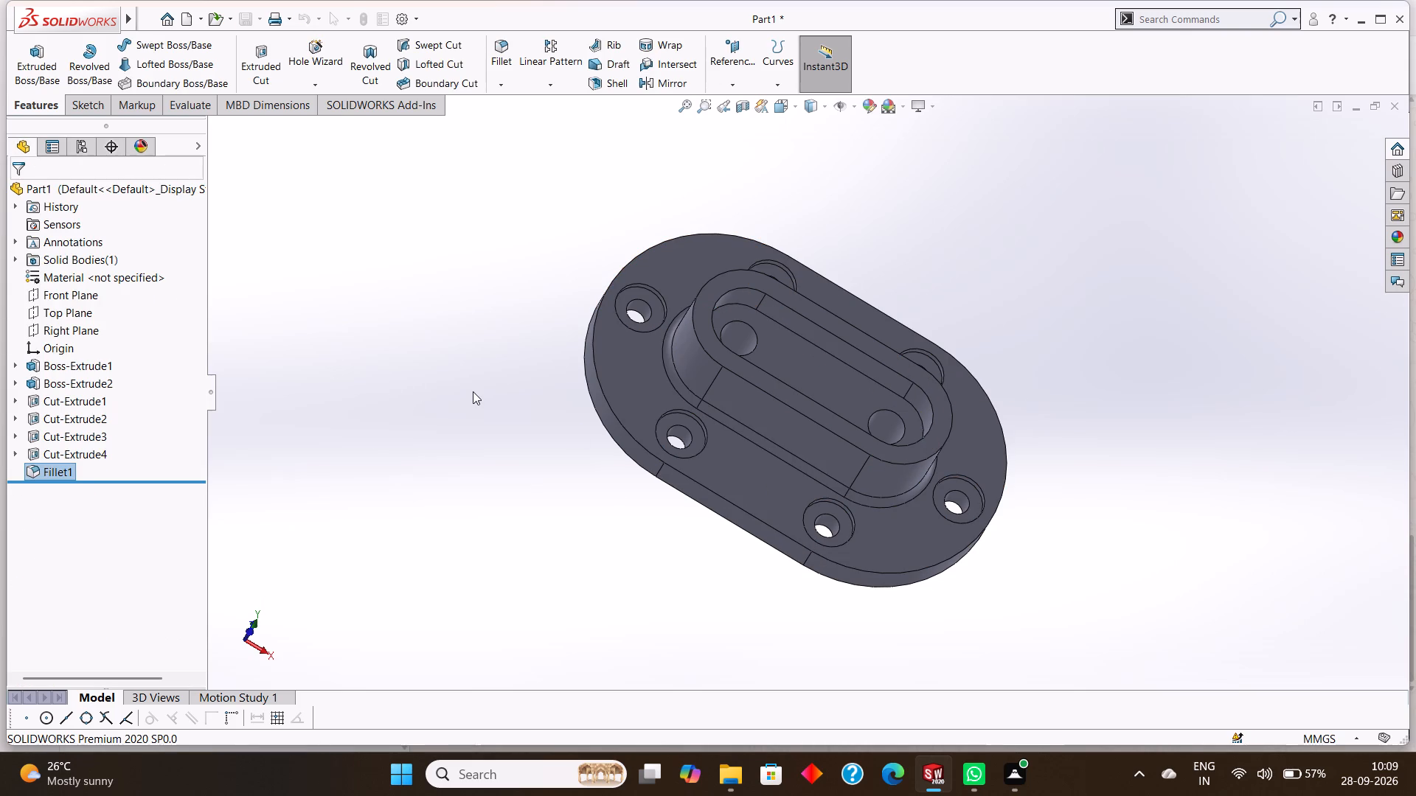
pyautogui.click(480, 394)
# Apply the cast stainless steel appearance from the Metal > Steel library to the whole part.
pyautogui.moveTo(513, 421); pyautogui.dragTo(530, 311, button='middle')
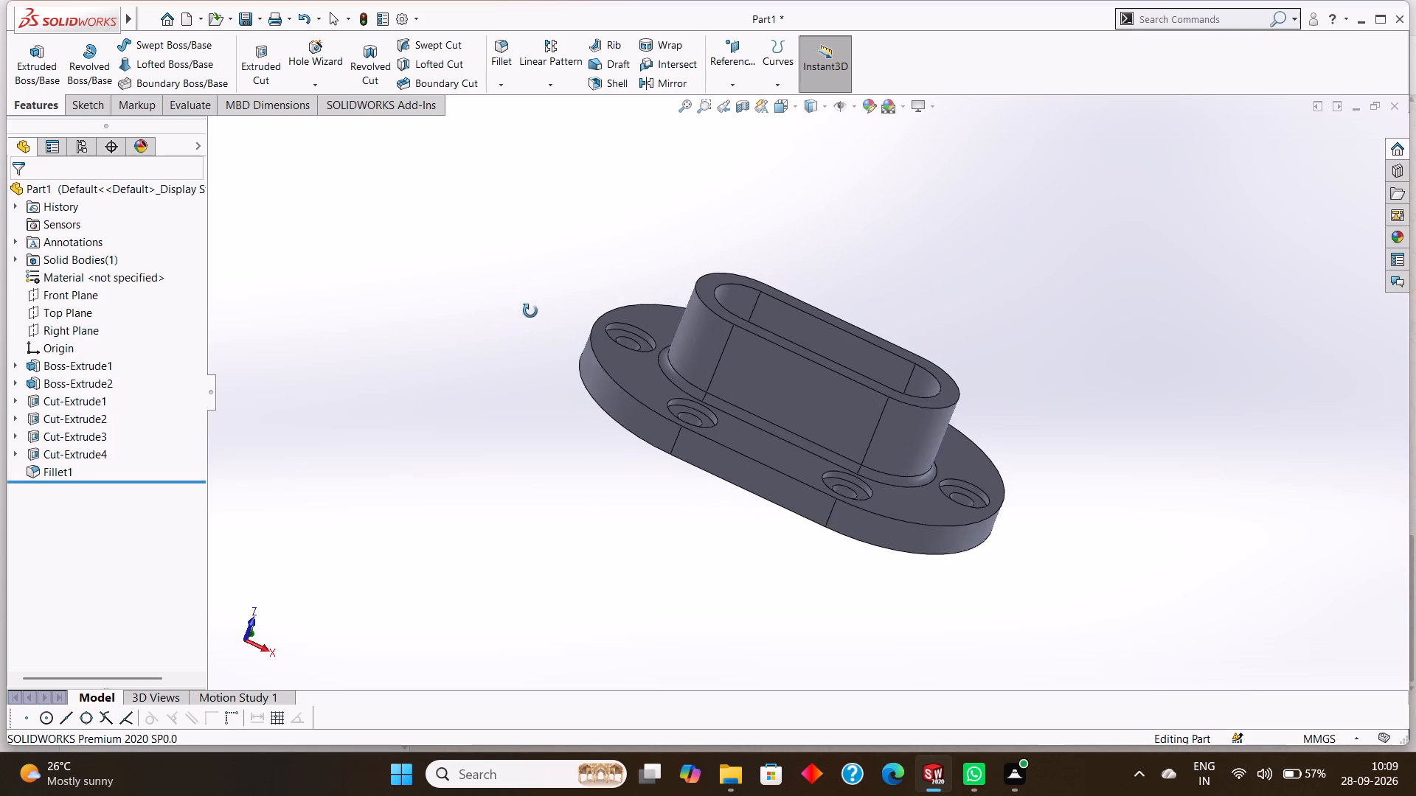
pyautogui.moveTo(530, 311); pyautogui.dragTo(558, 315, button='middle')
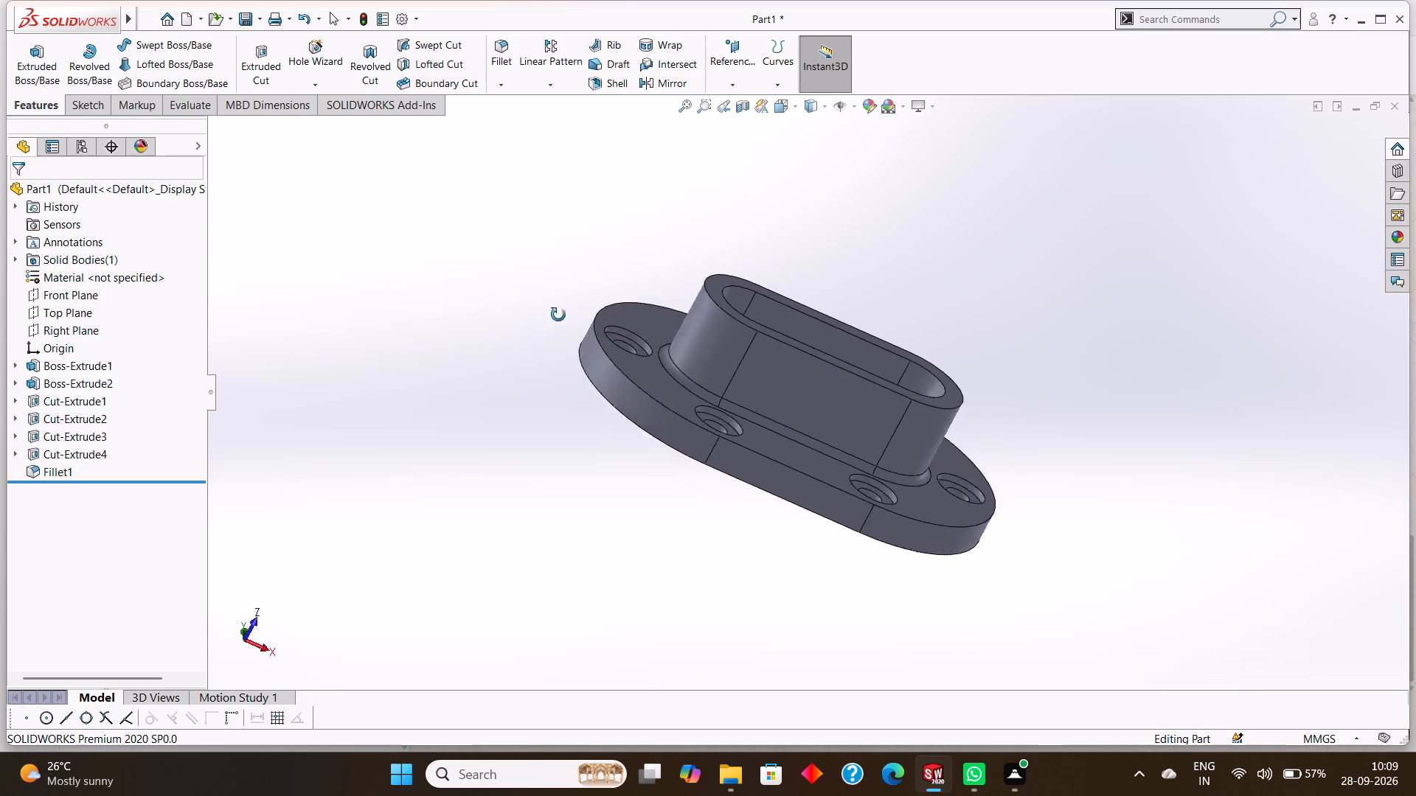
pyautogui.moveTo(558, 315); pyautogui.dragTo(547, 354, button='middle')
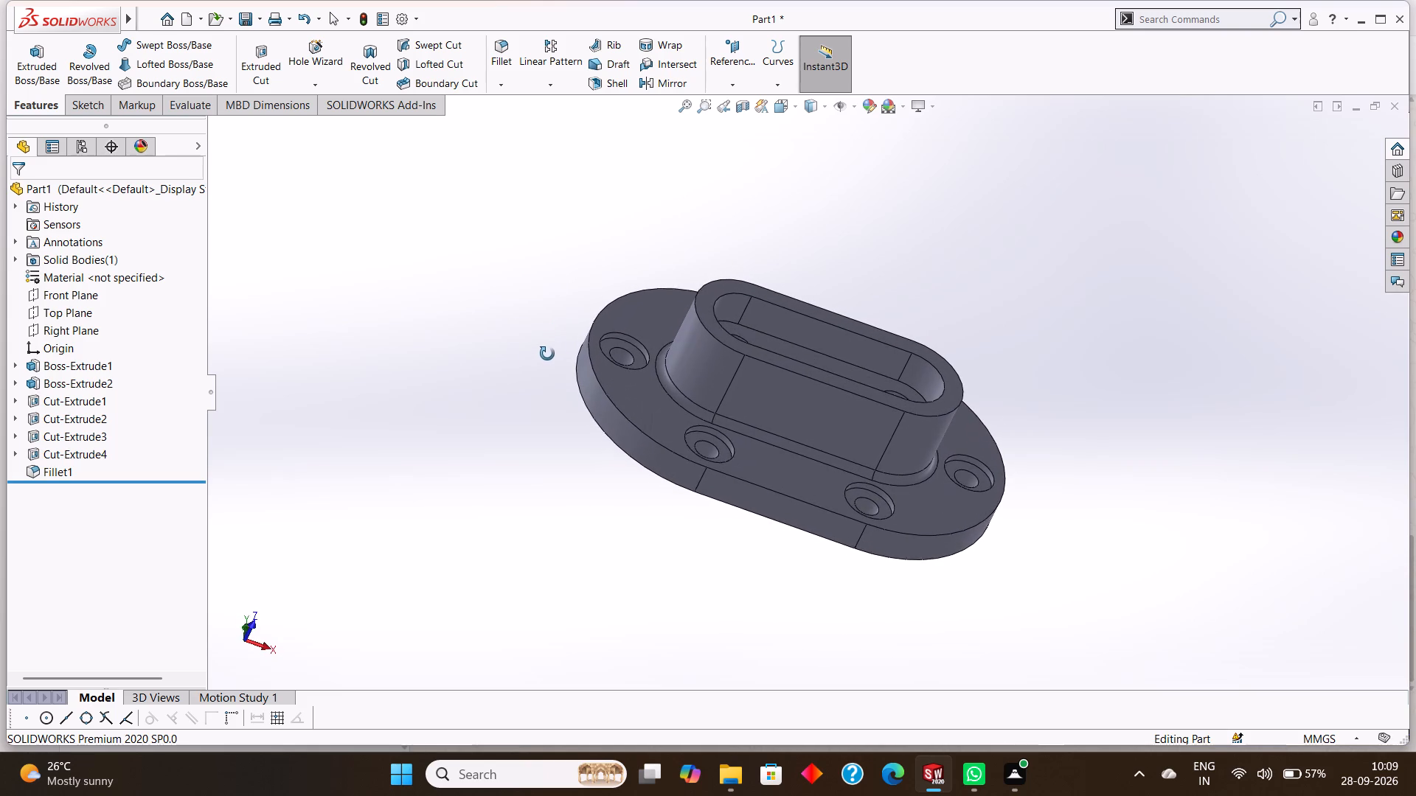
pyautogui.moveTo(547, 354); pyautogui.dragTo(535, 395, button='middle')
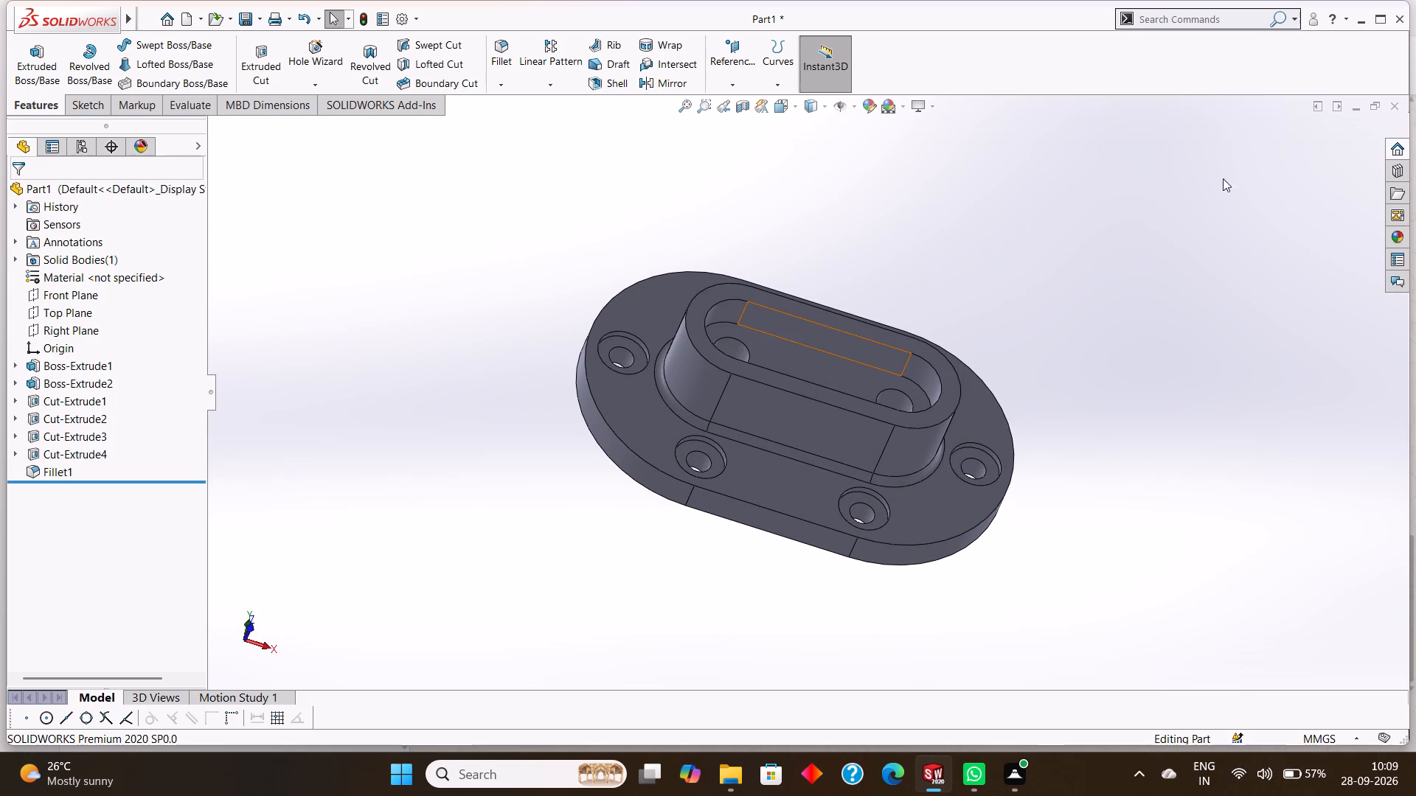
pyautogui.click(870, 100)
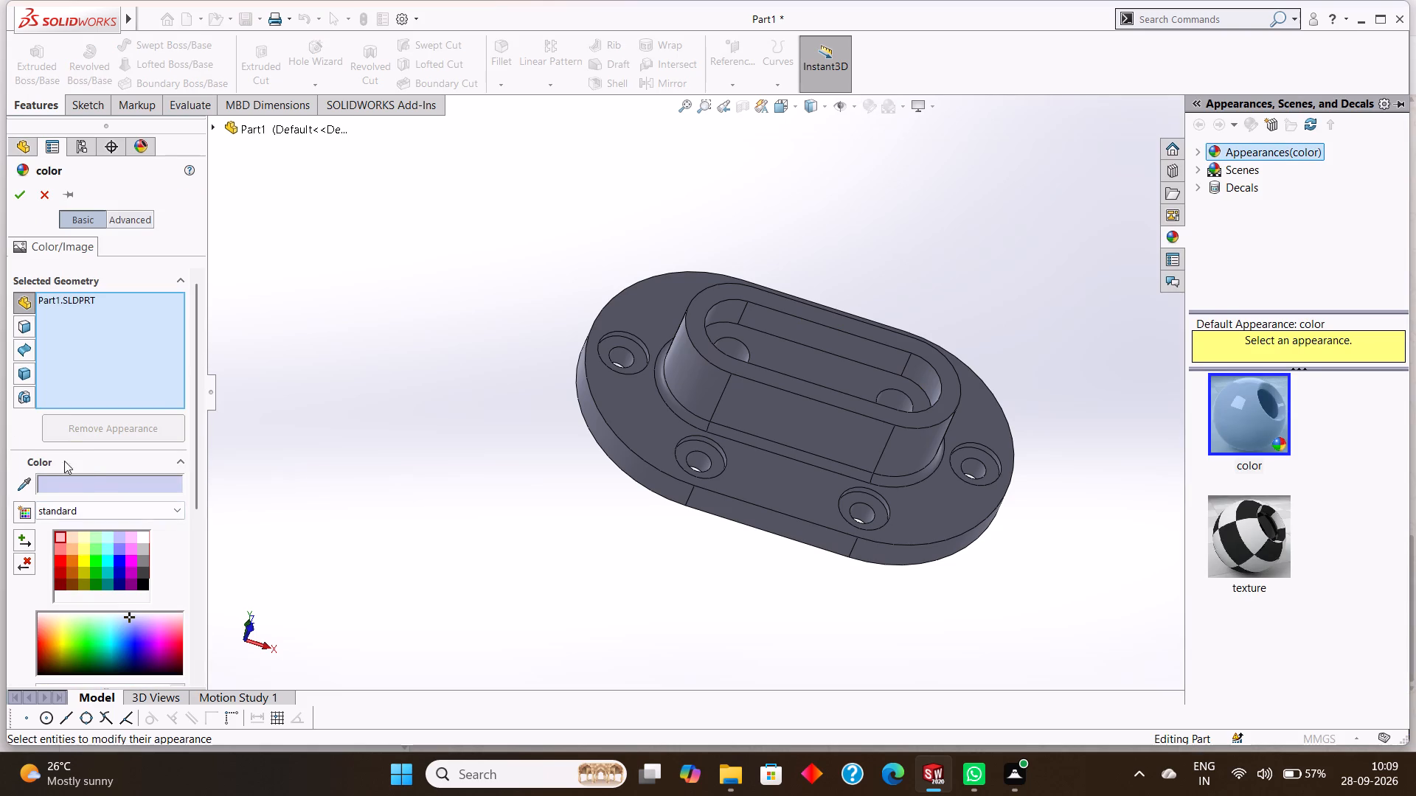
pyautogui.click(55, 480)
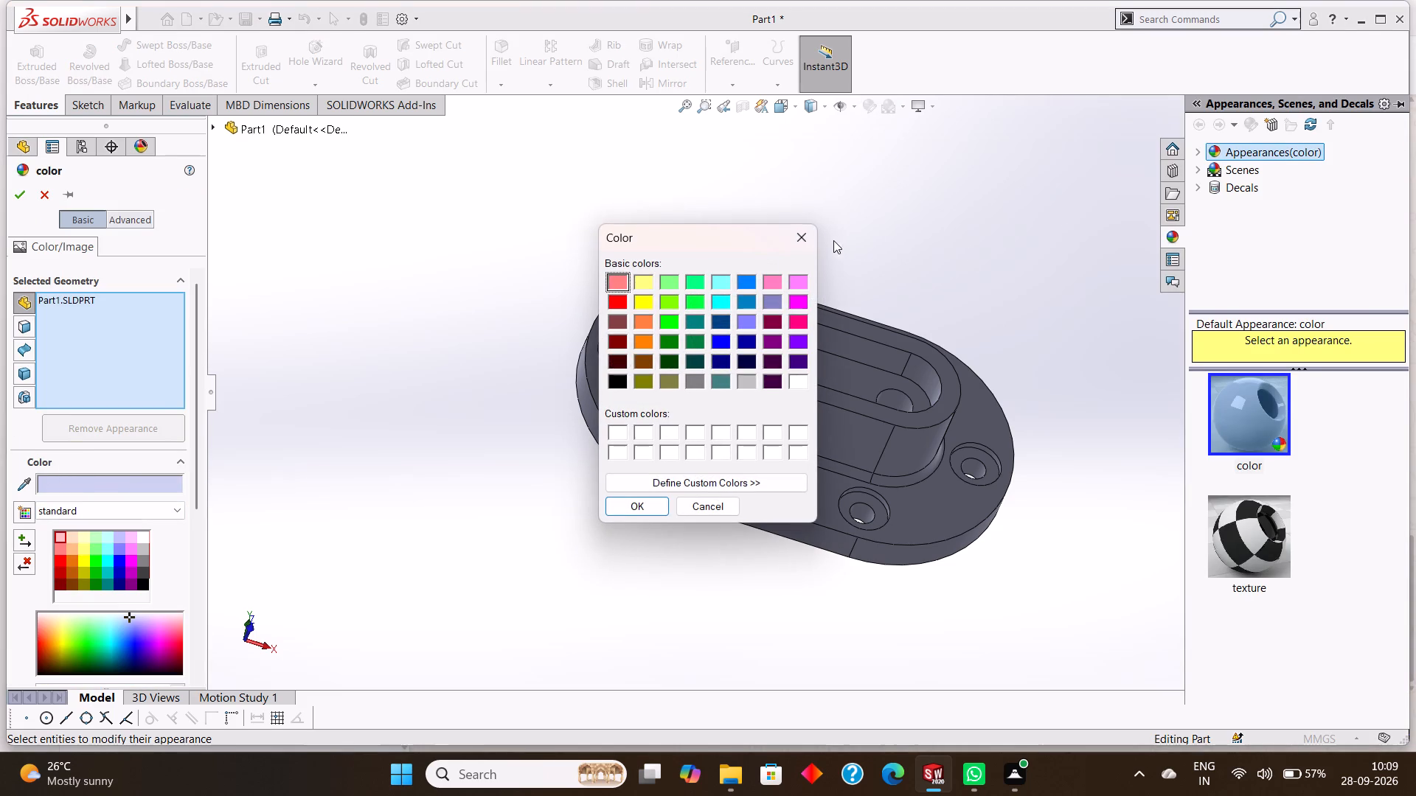
pyautogui.click(791, 237)
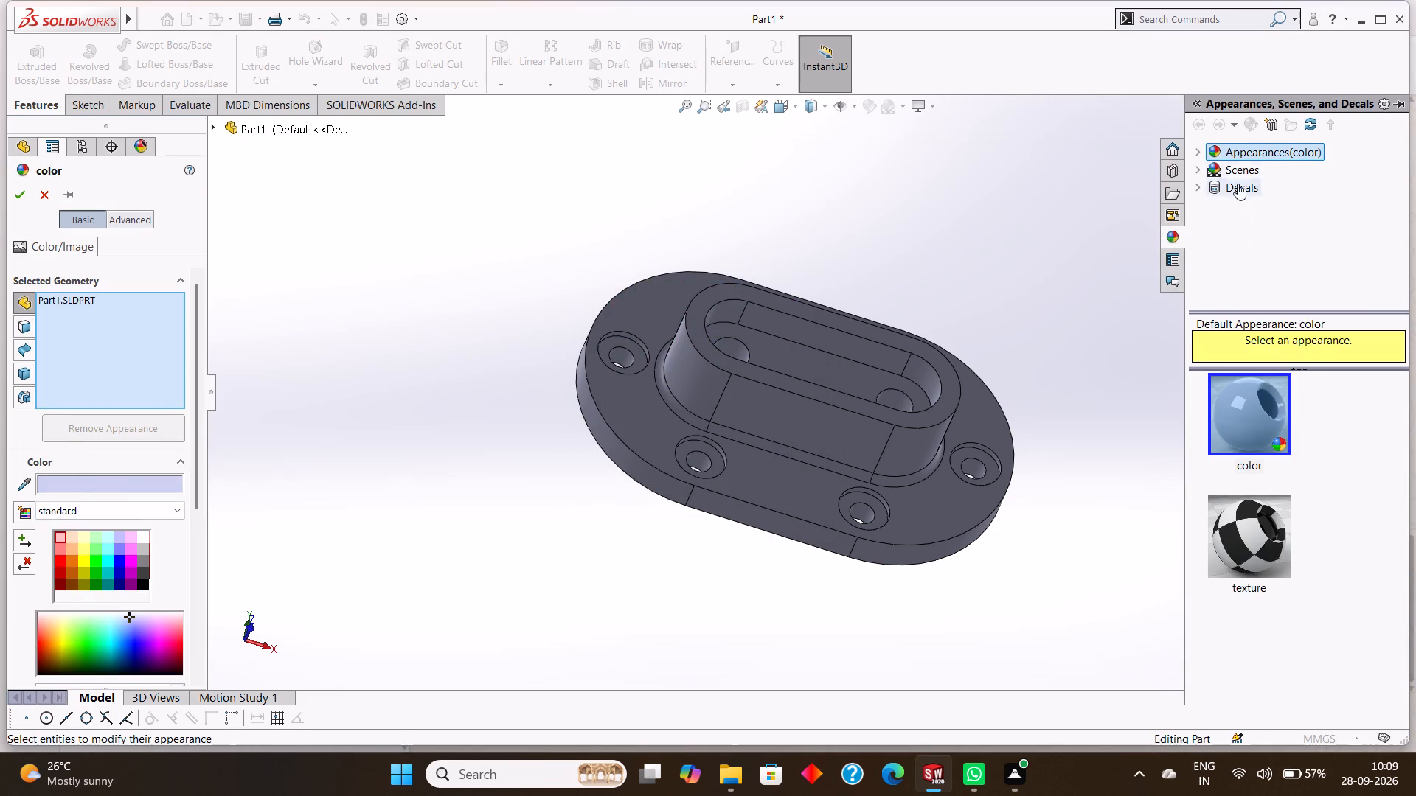
pyautogui.click(1199, 153)
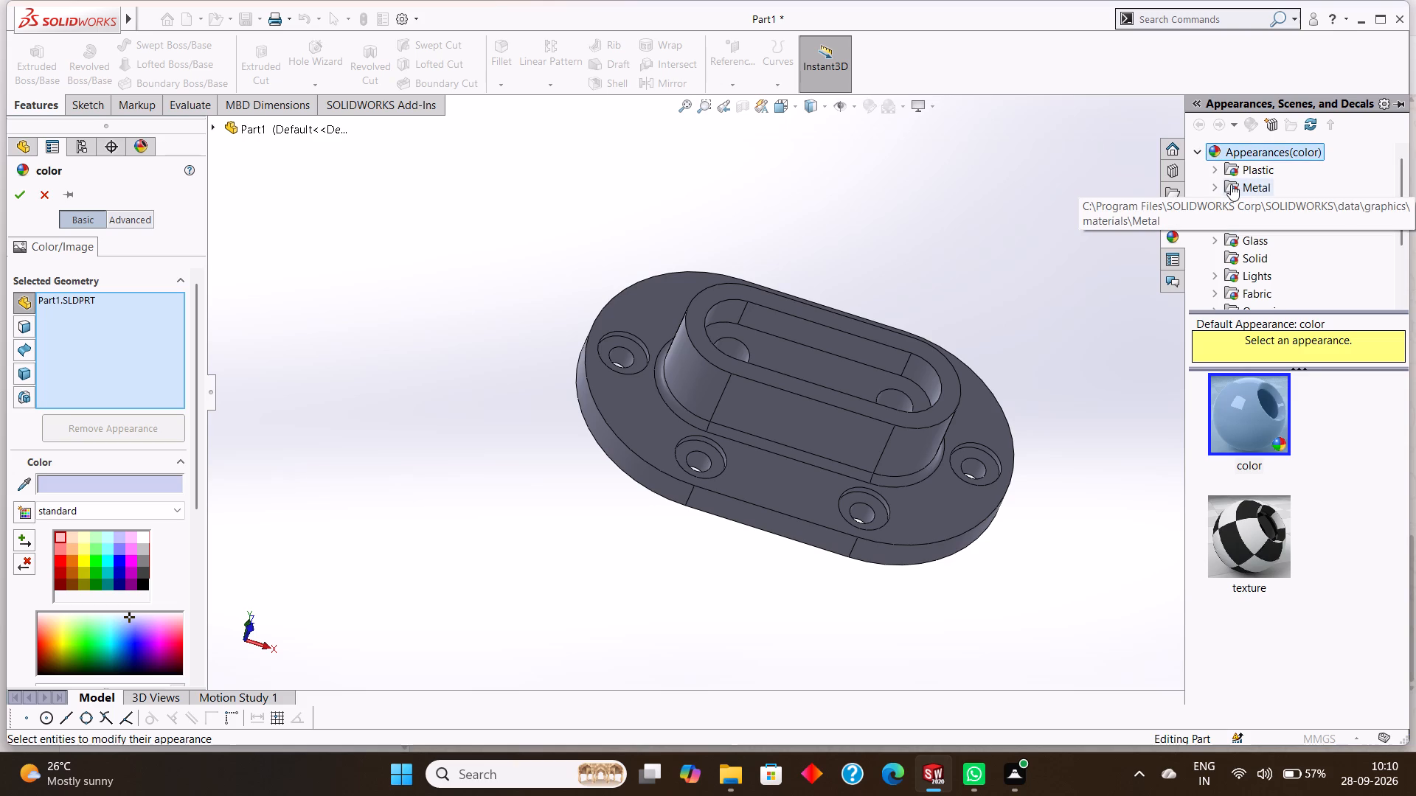
pyautogui.click(1219, 184)
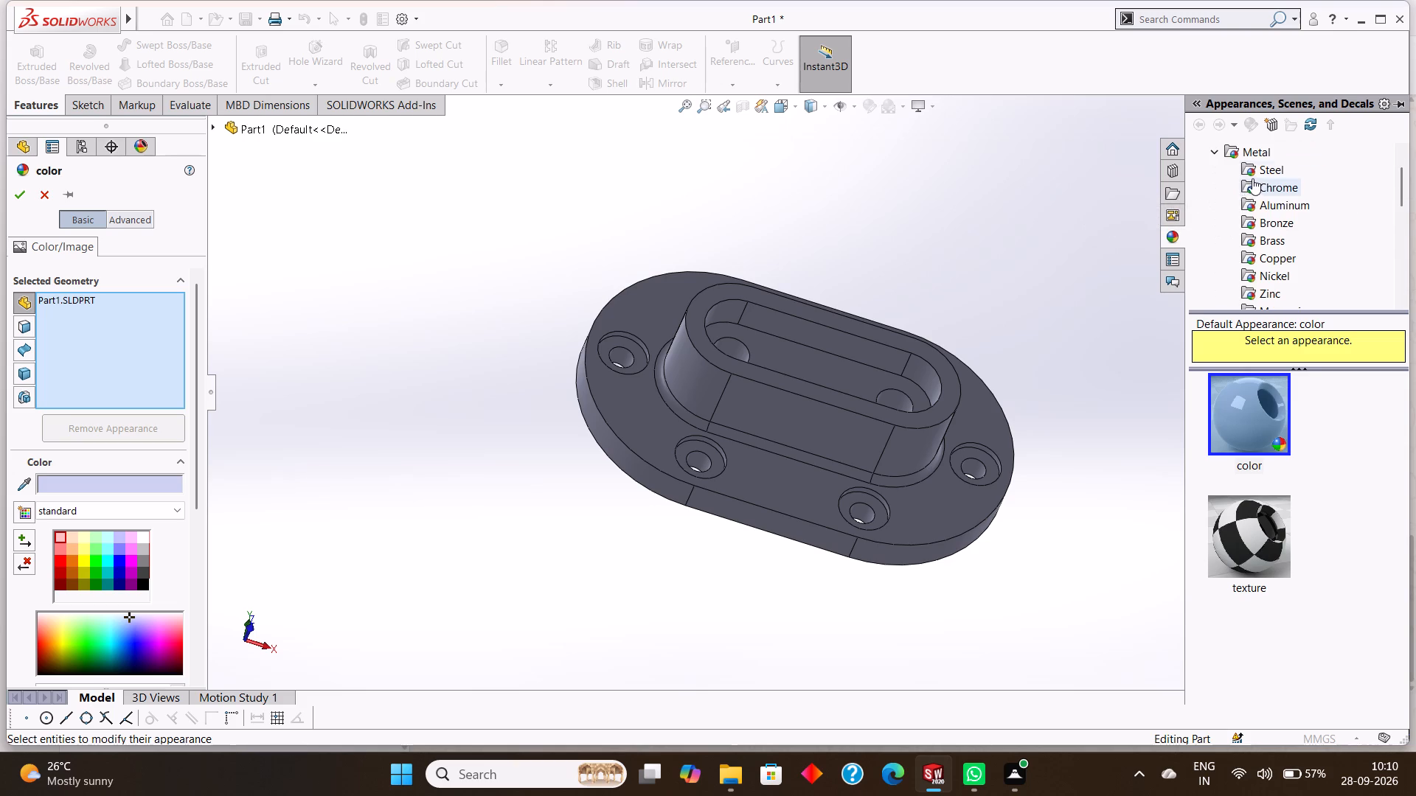
pyautogui.click(1266, 166)
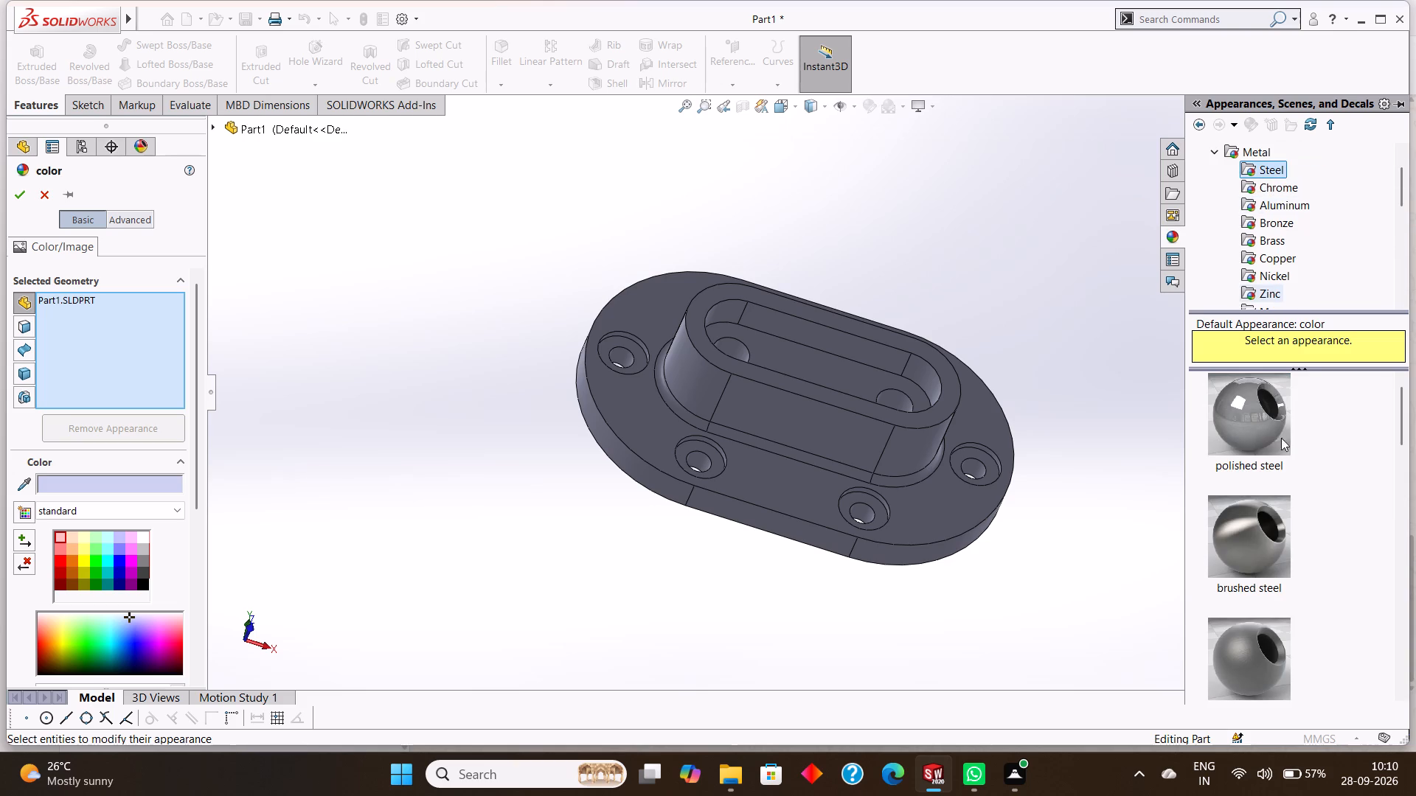
pyautogui.scroll(-3, 1297, 678)
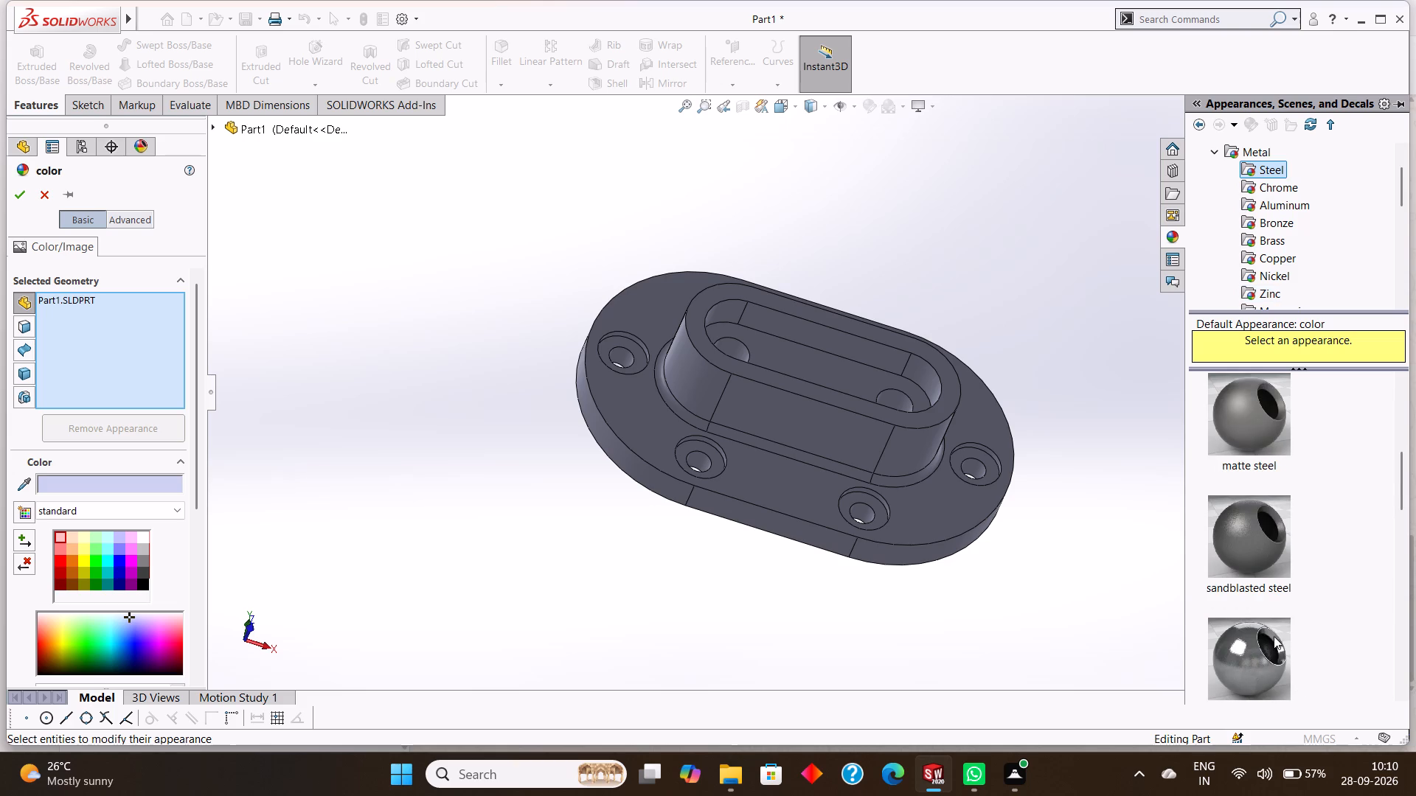
pyautogui.moveTo(1264, 615); pyautogui.dragTo(952, 494)
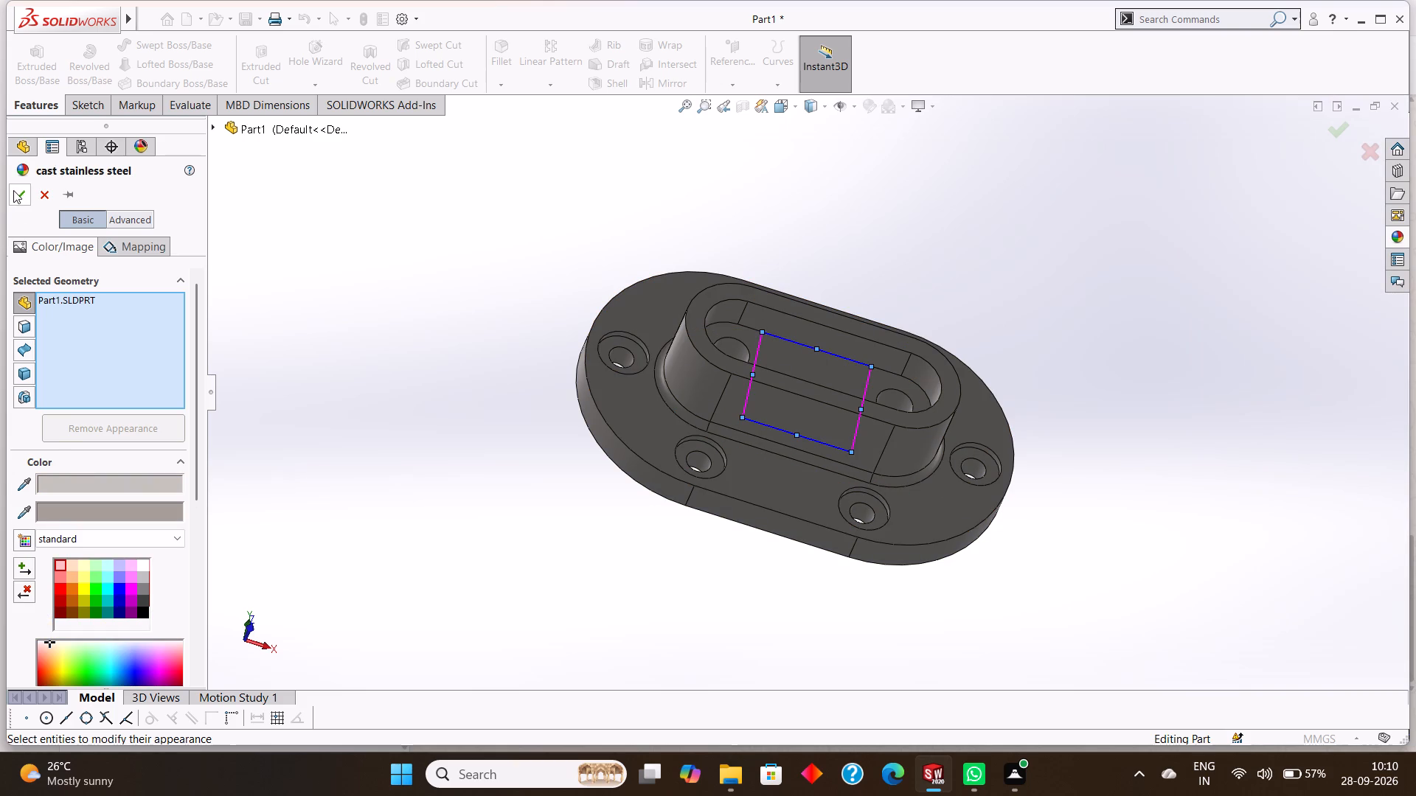
pyautogui.click(13, 190)
pyautogui.click(873, 242)
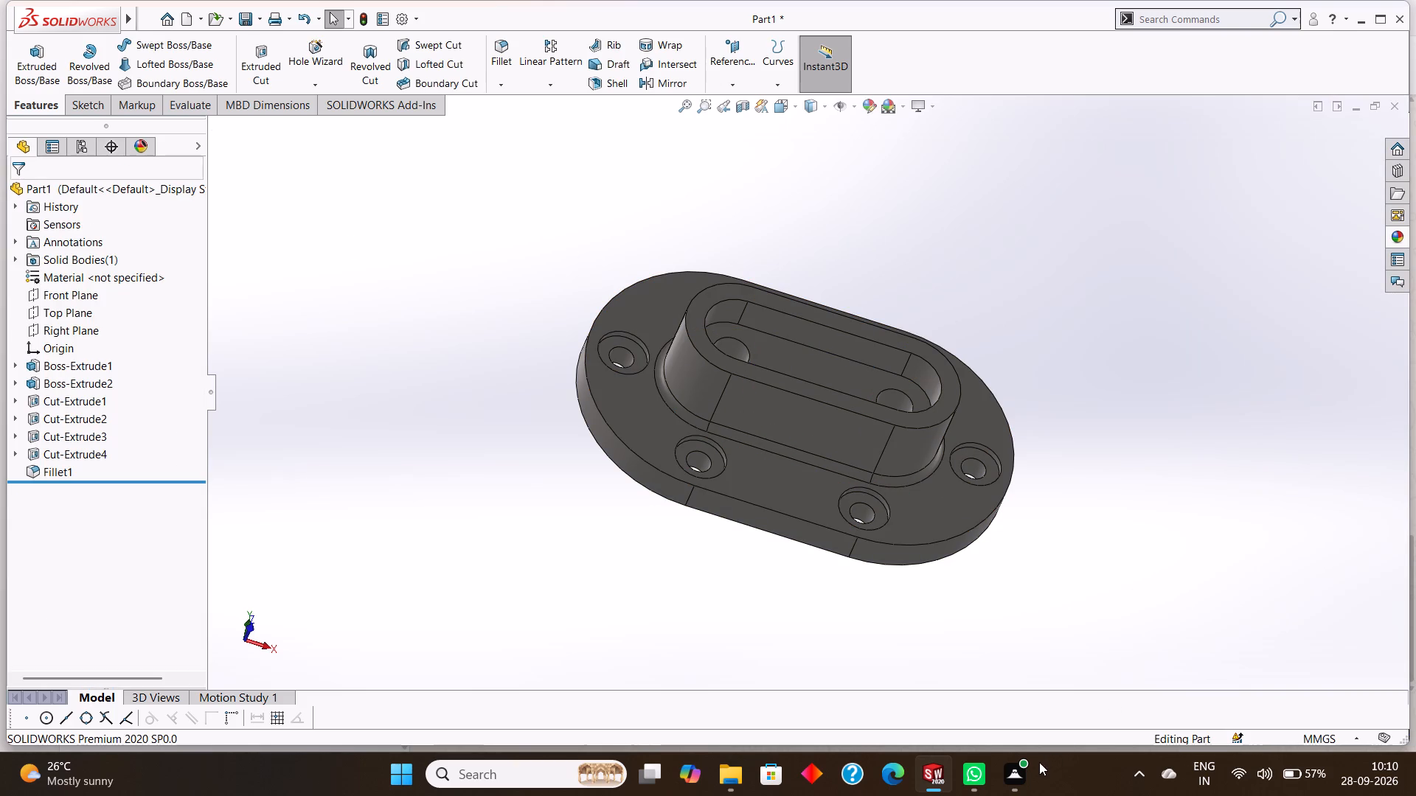
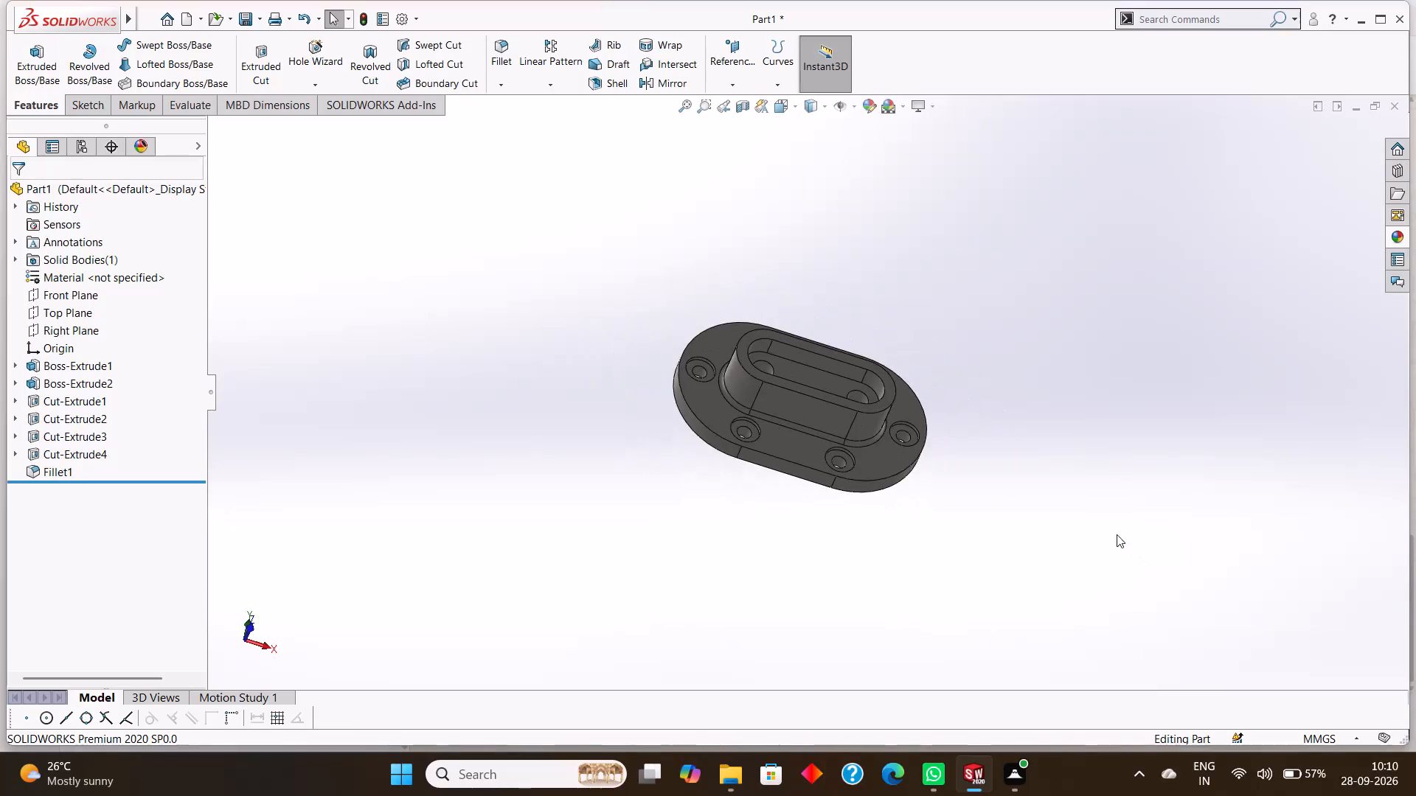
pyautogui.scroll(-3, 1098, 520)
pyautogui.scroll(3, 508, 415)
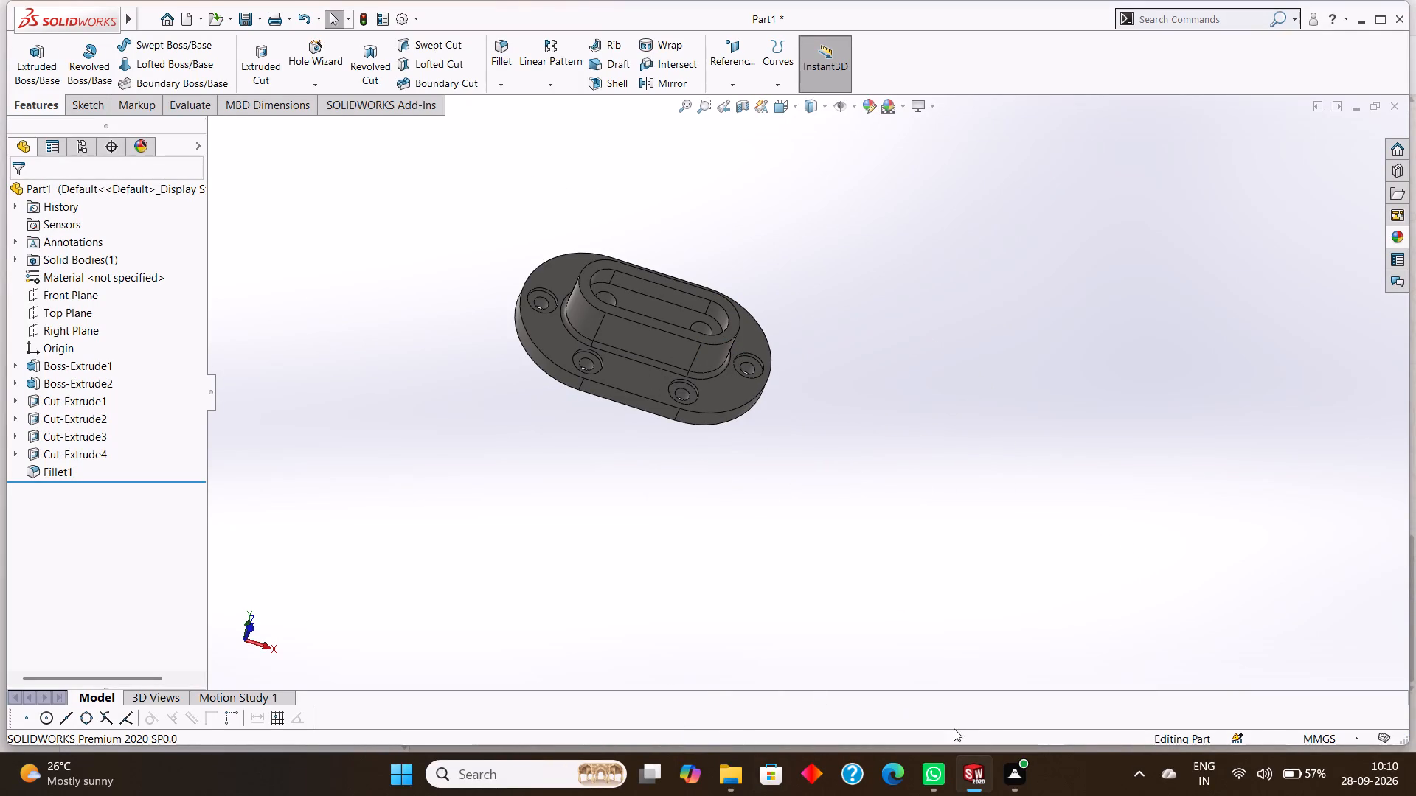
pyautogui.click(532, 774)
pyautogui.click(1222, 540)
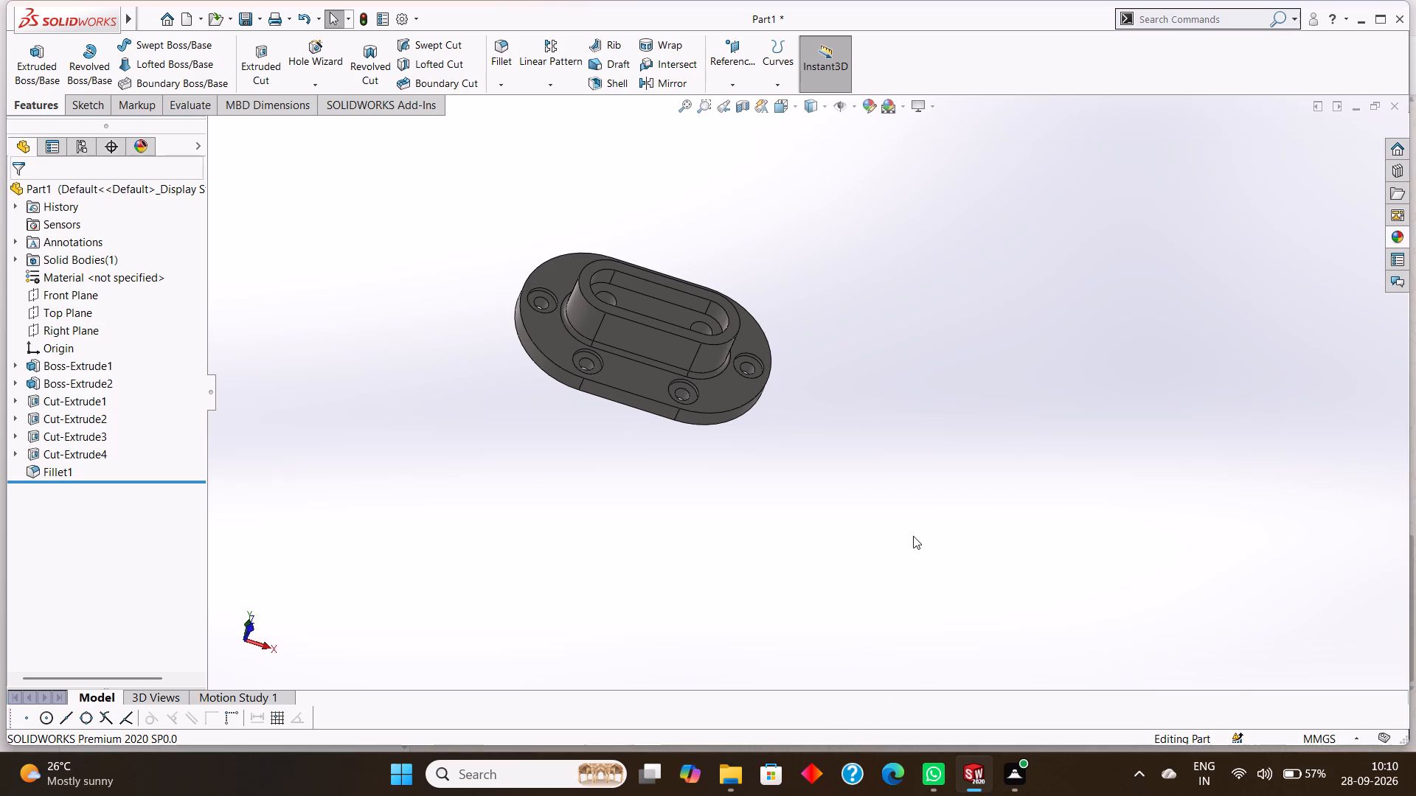
# Save the part as "oval mounting flange with a raised slotted housing" in SOLIDWORKS Part format in the tryfuji folder.
pyautogui.hotkey('ctrl', 's')
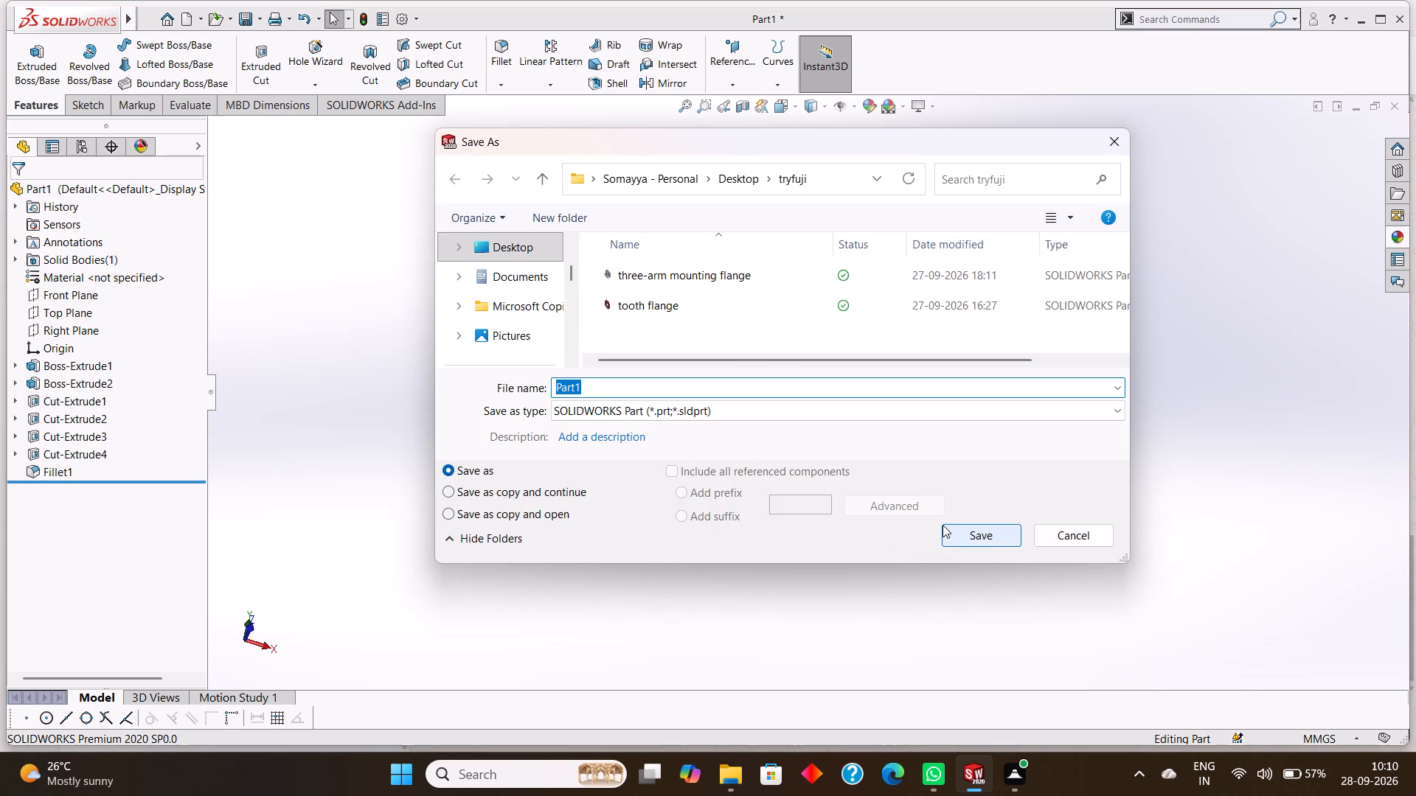
pyautogui.press('BackSpace')
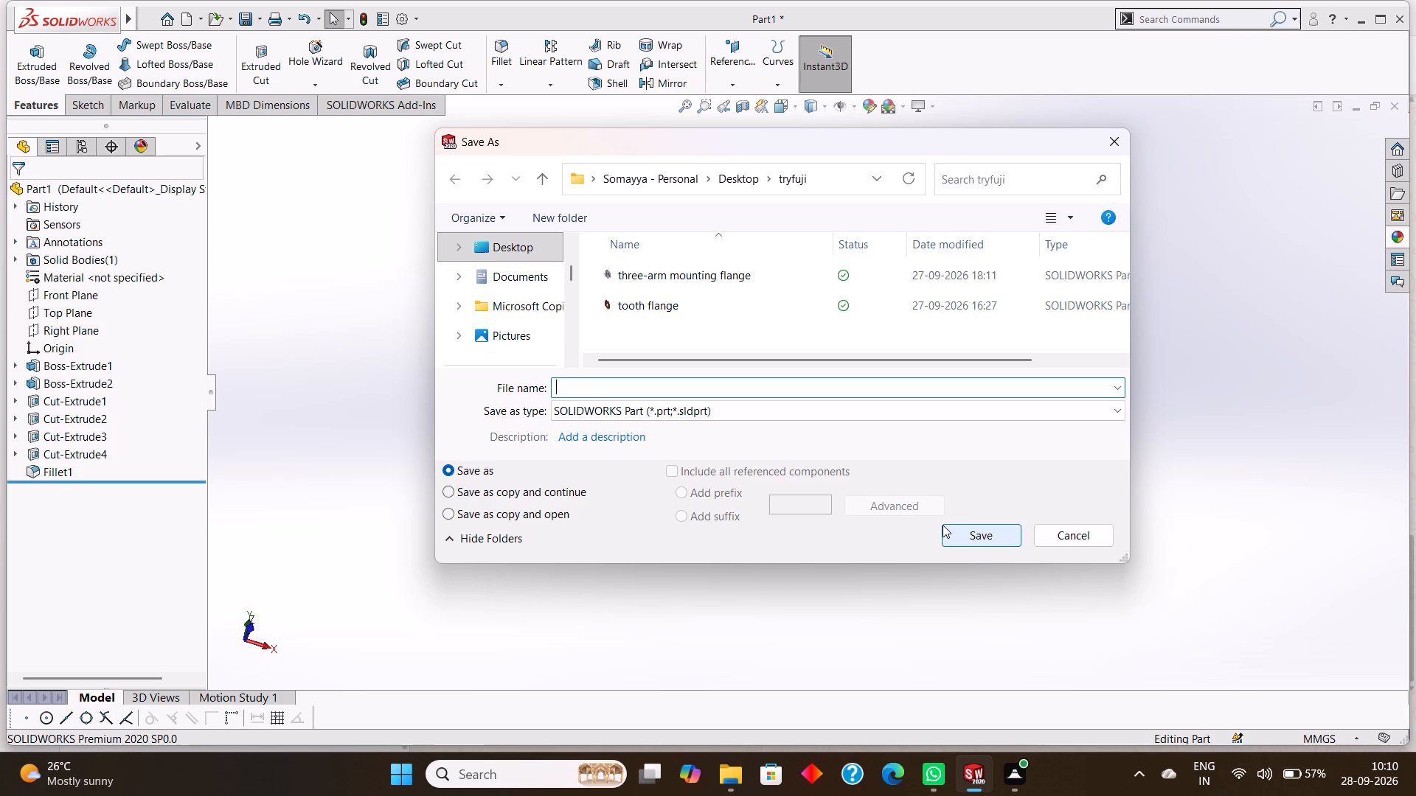
pyautogui.press('o')
pyautogui.write('val')
pyautogui.press('space')
pyautogui.write('mounting')
pyautogui.press('space')
pyautogui.write('flange')
pyautogui.press('space')
pyautogui.write('with')
pyautogui.press('space')
pyautogui.write('a raised')
pyautogui.press('space')
pyautogui.write('slotted')
pyautogui.press('space')
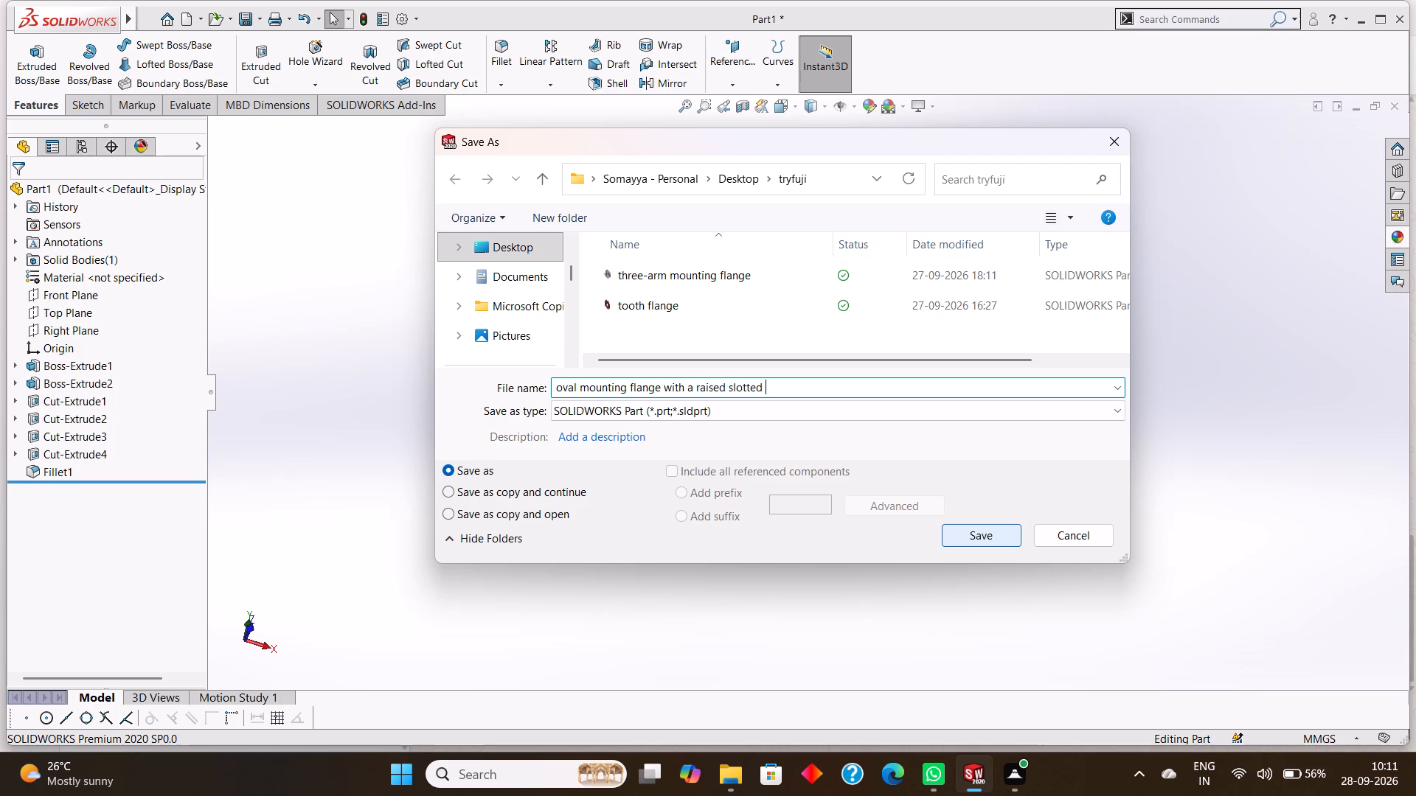
pyautogui.write('housing')
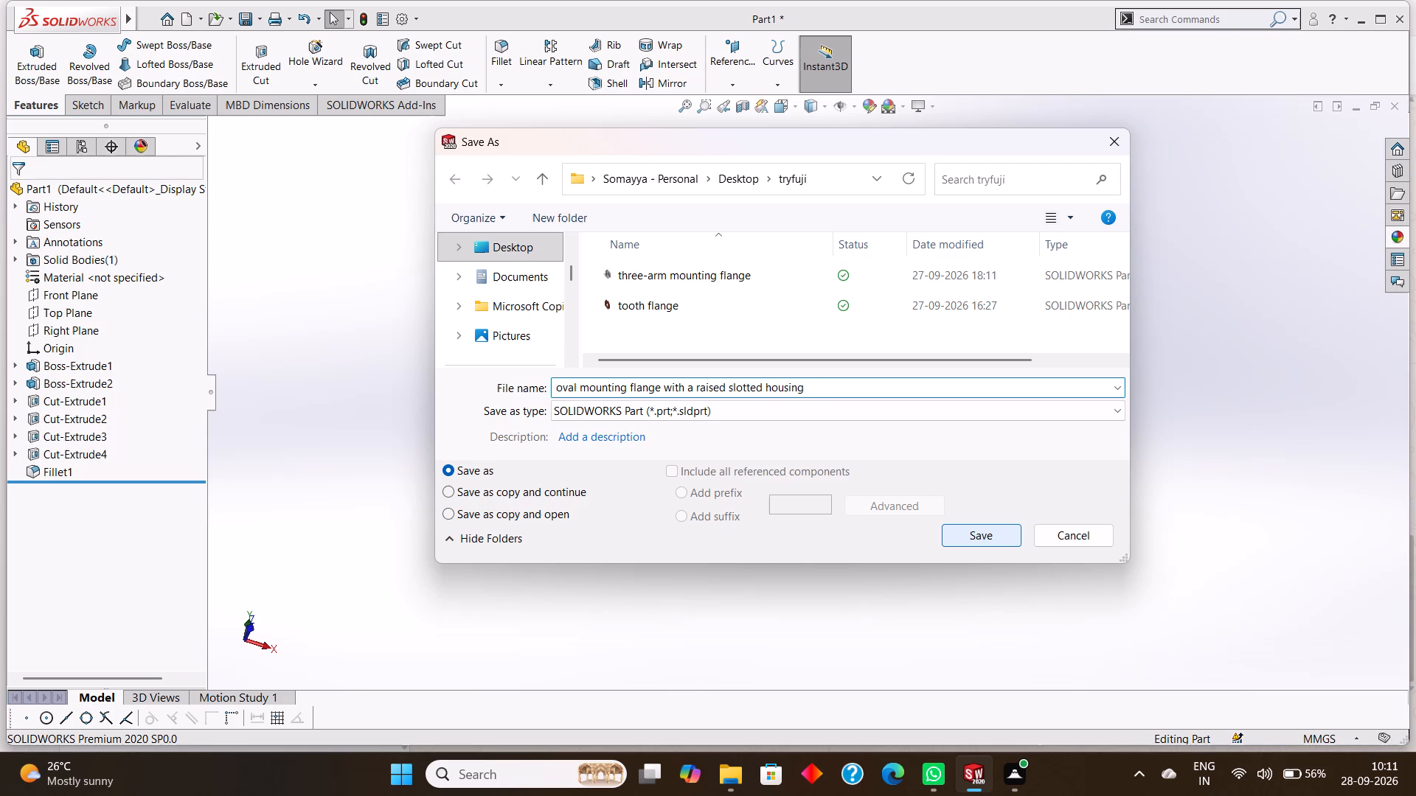
pyautogui.click(978, 540)
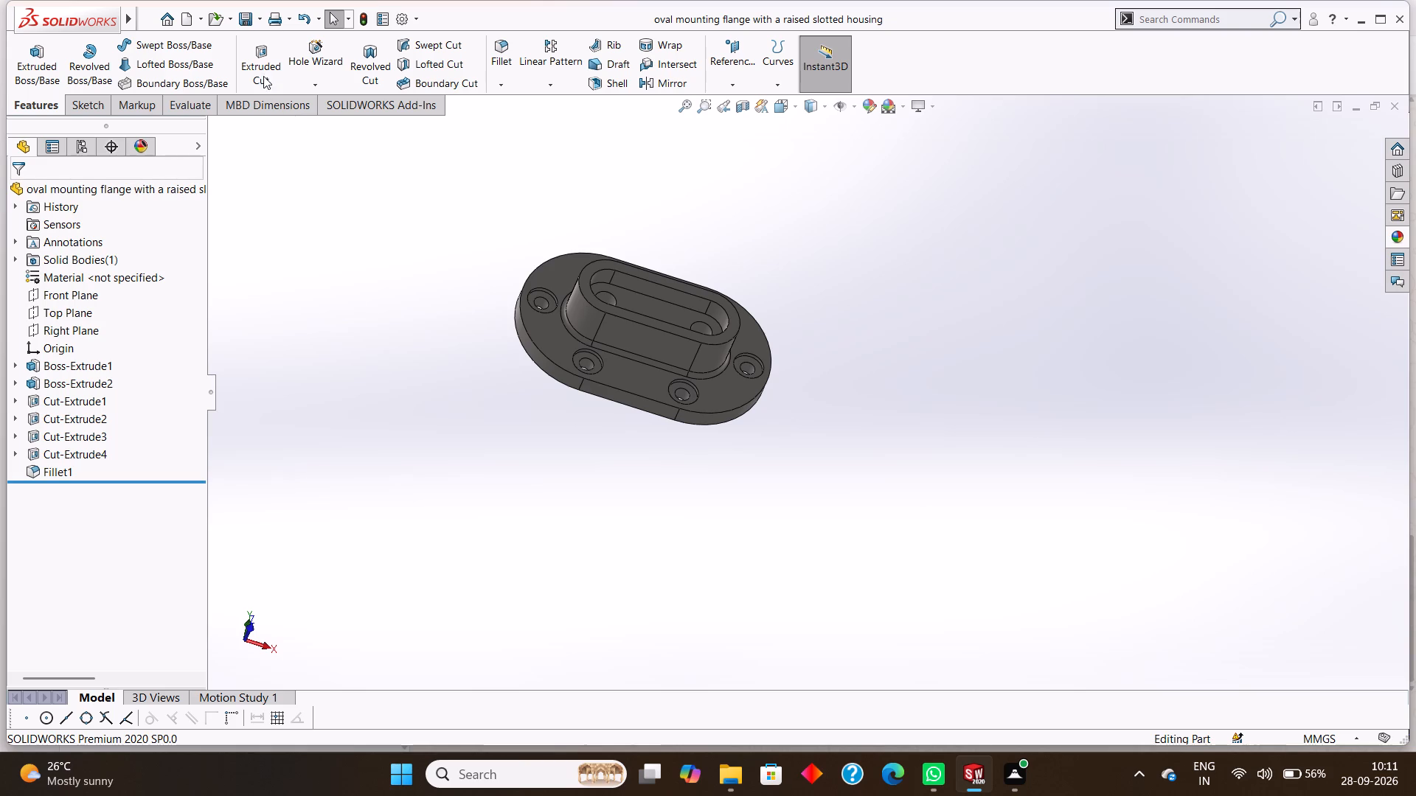
# Save a copy of the part in Adobe Portable Document Format (*.pdf) under the same file name in the tryfuji folder.
pyautogui.click(260, 25)
pyautogui.click(279, 57)
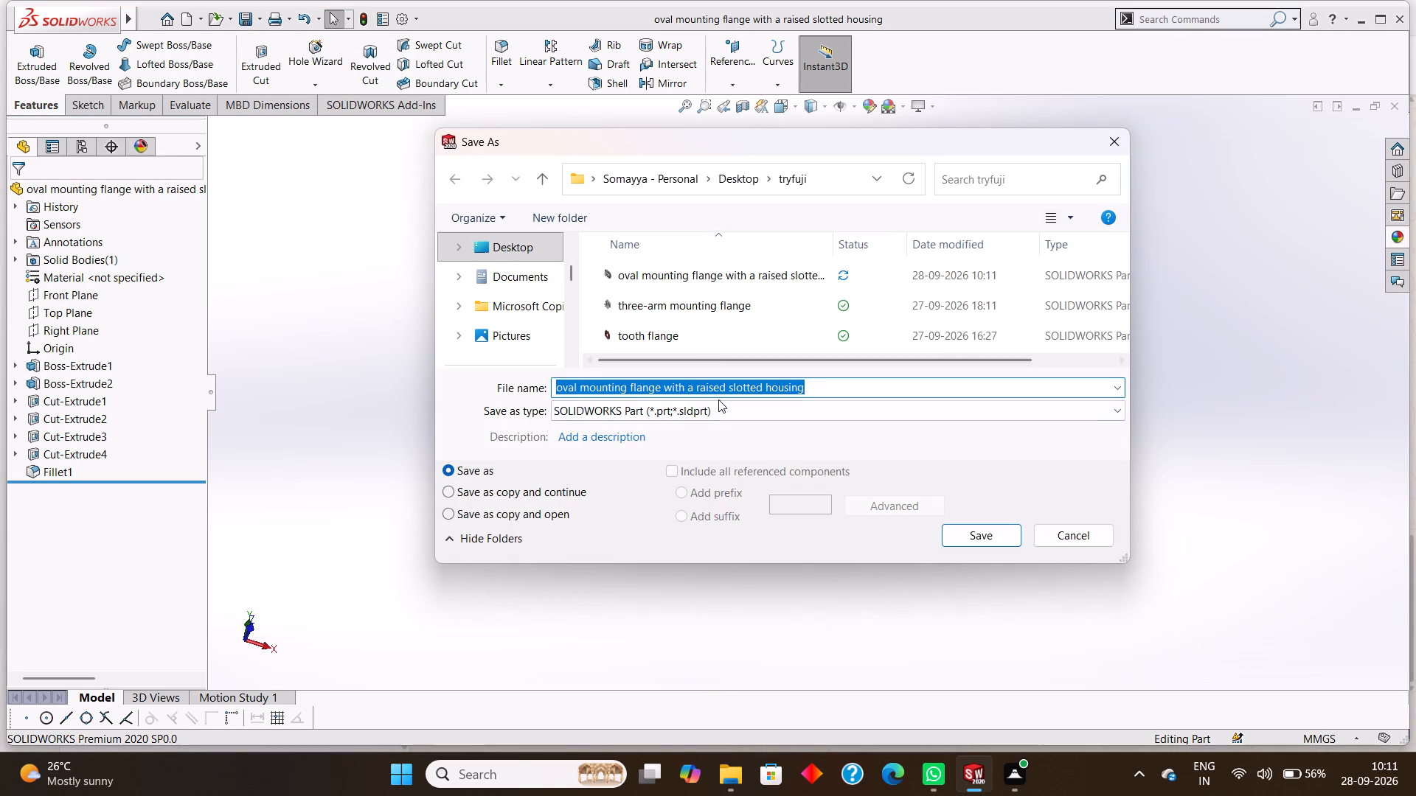
pyautogui.click(726, 405)
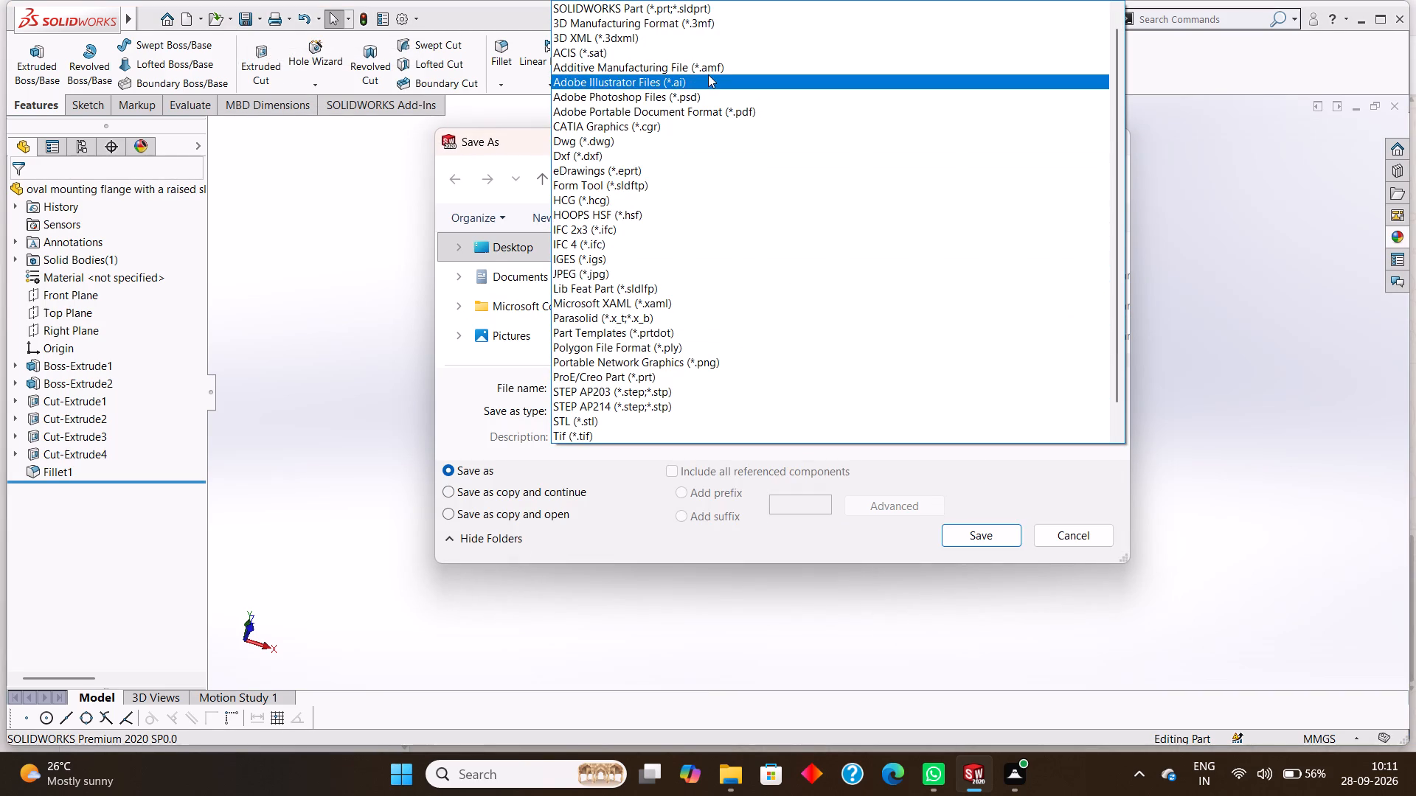
pyautogui.click(716, 108)
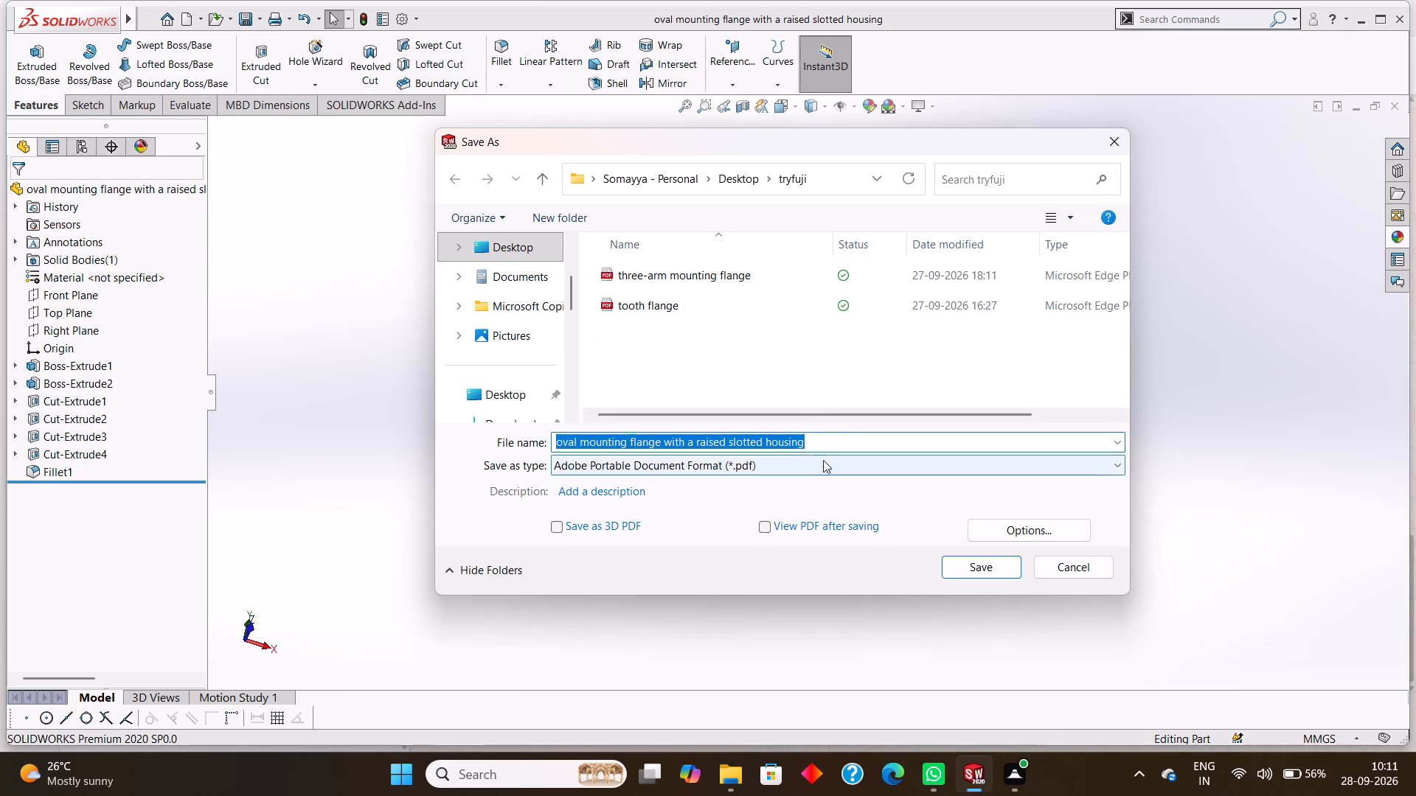
pyautogui.click(825, 427)
pyautogui.click(833, 446)
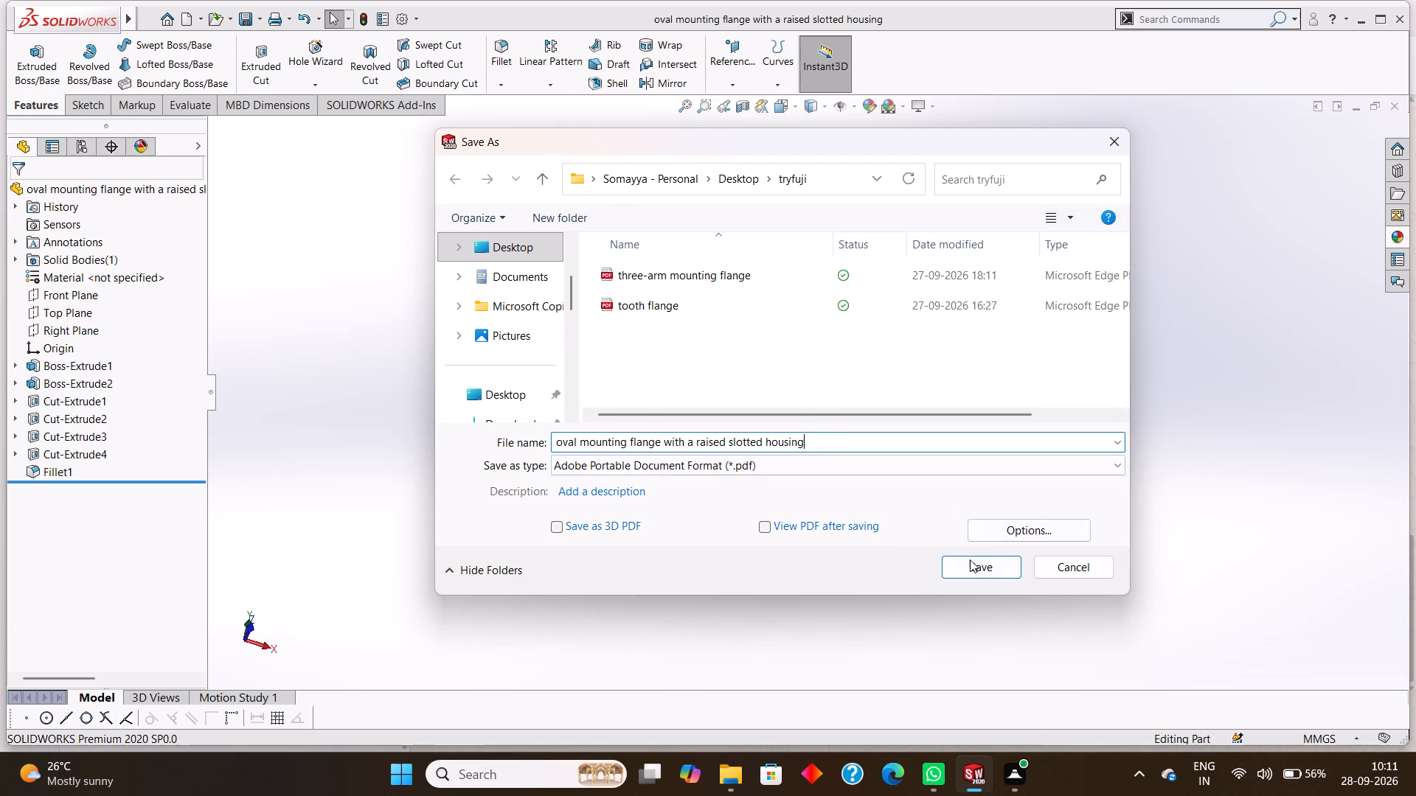
pyautogui.click(966, 565)
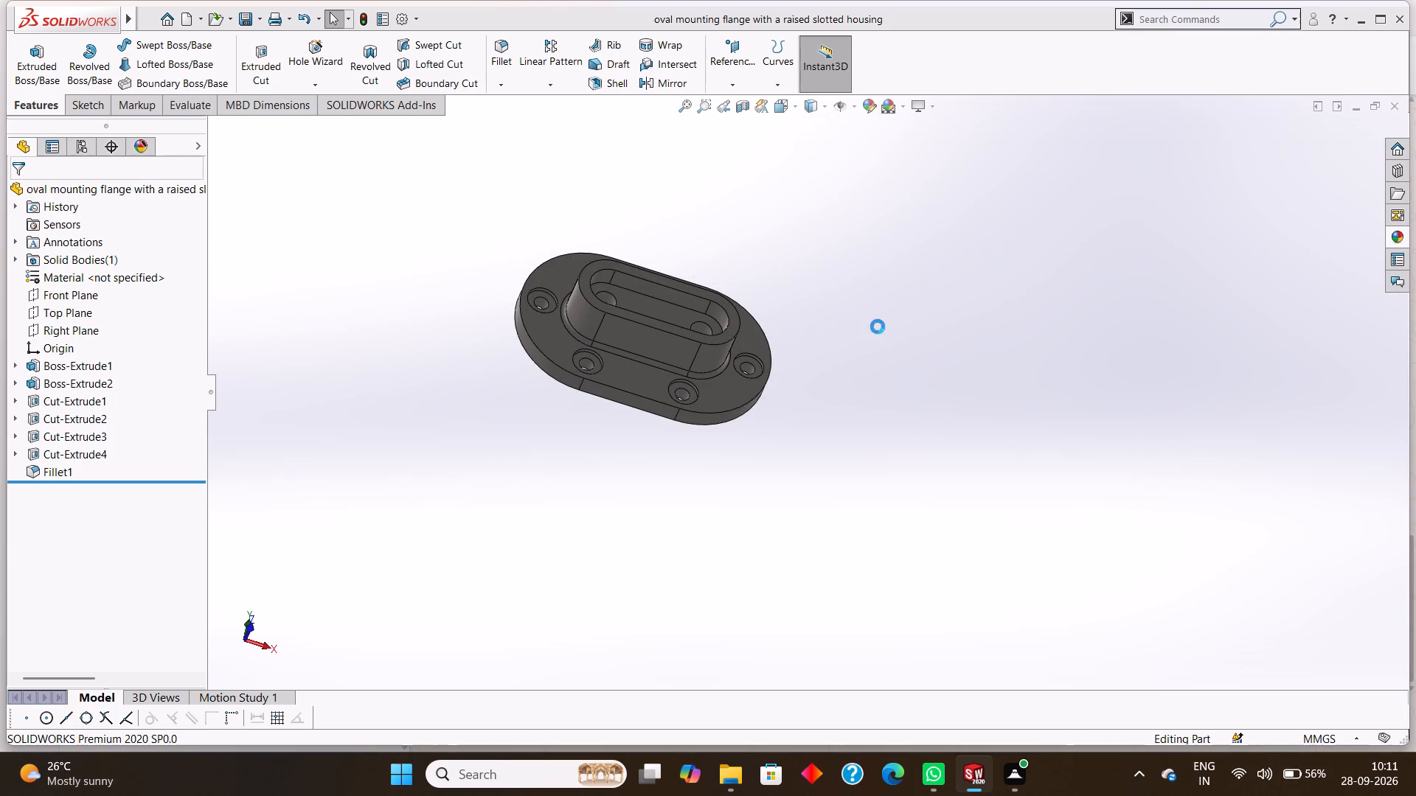